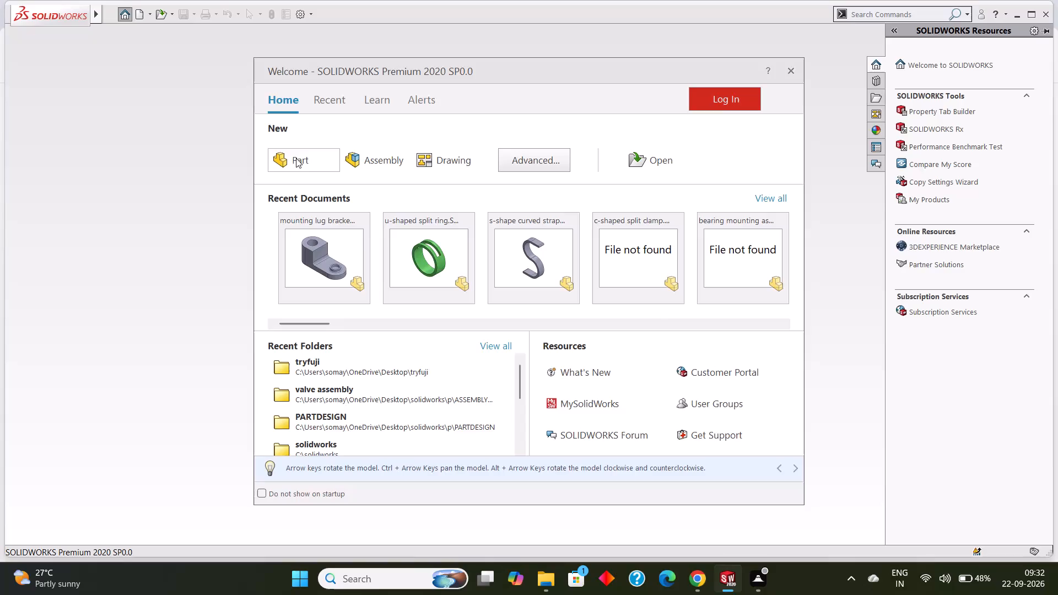
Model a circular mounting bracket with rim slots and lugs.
Create a new part document.
click(297, 164)
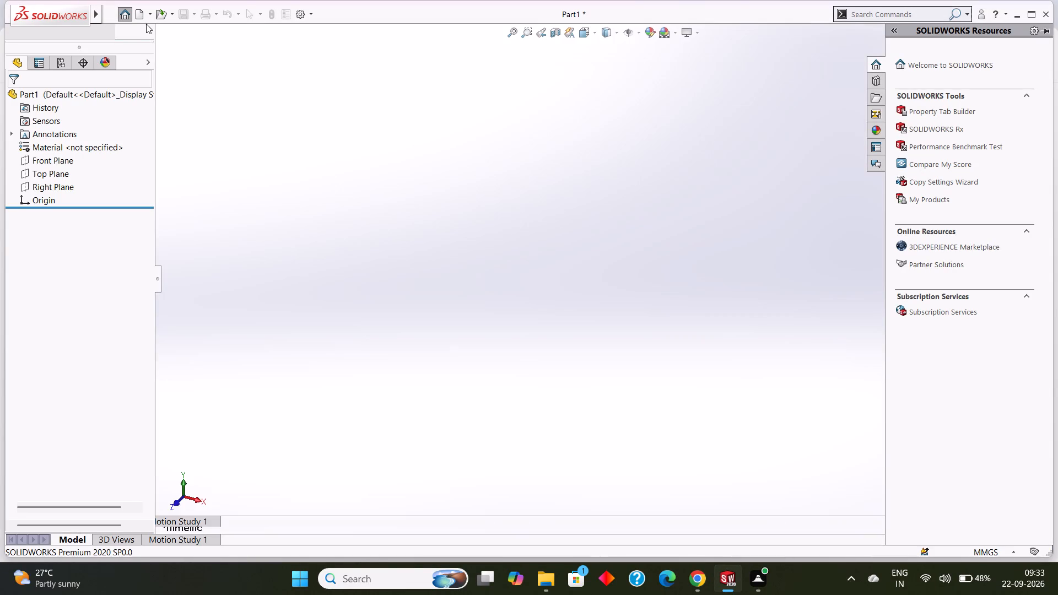
Sketch a closed L-shaped line profile on the Front Plane, about 34 mm wide and 36 mm tall, offset along +X with its base level with the origin.
click(64, 160)
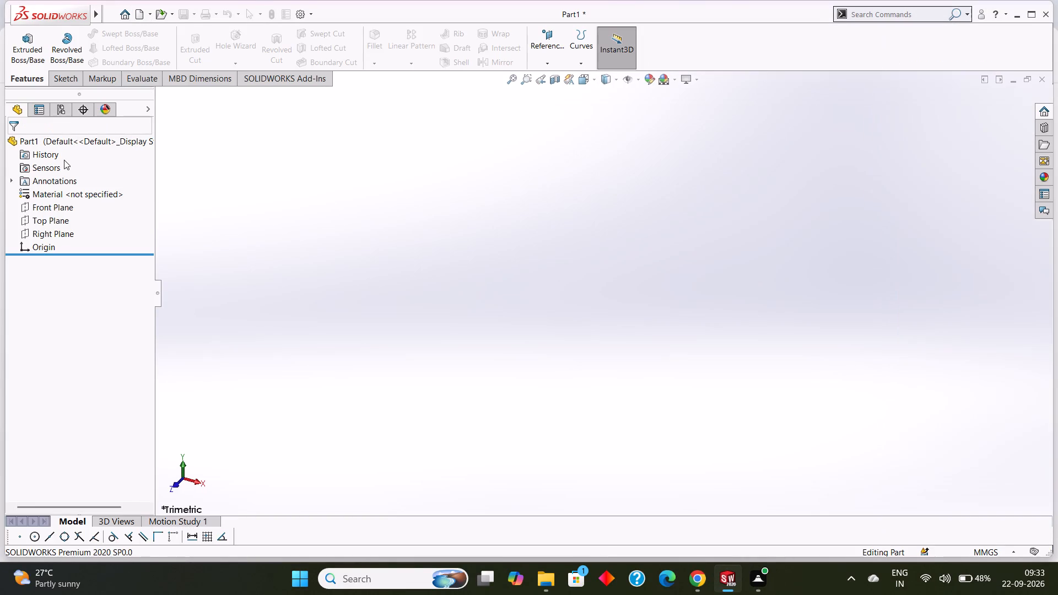
click(63, 206)
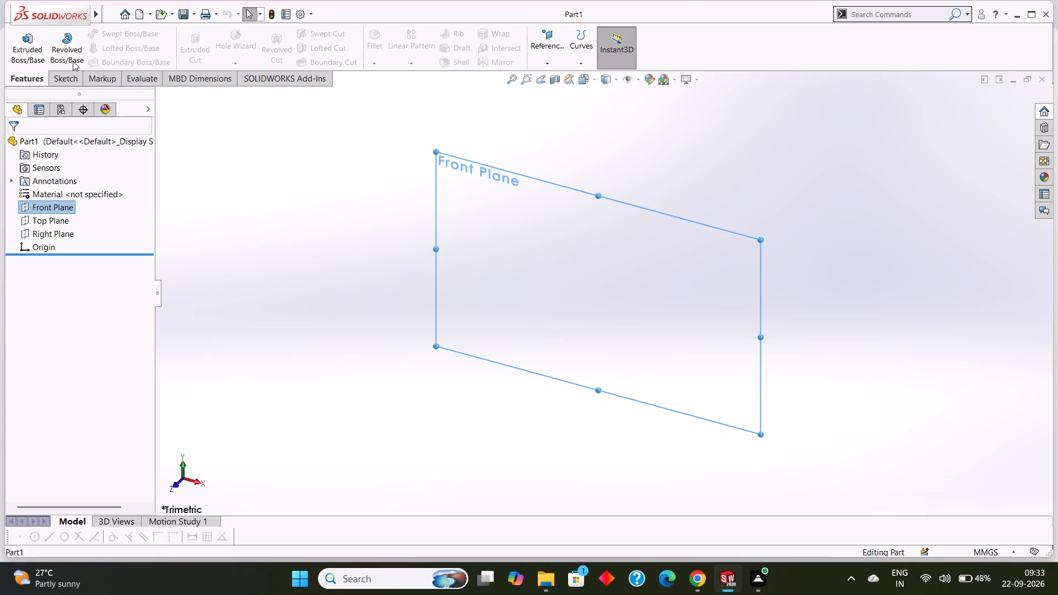
click(64, 77)
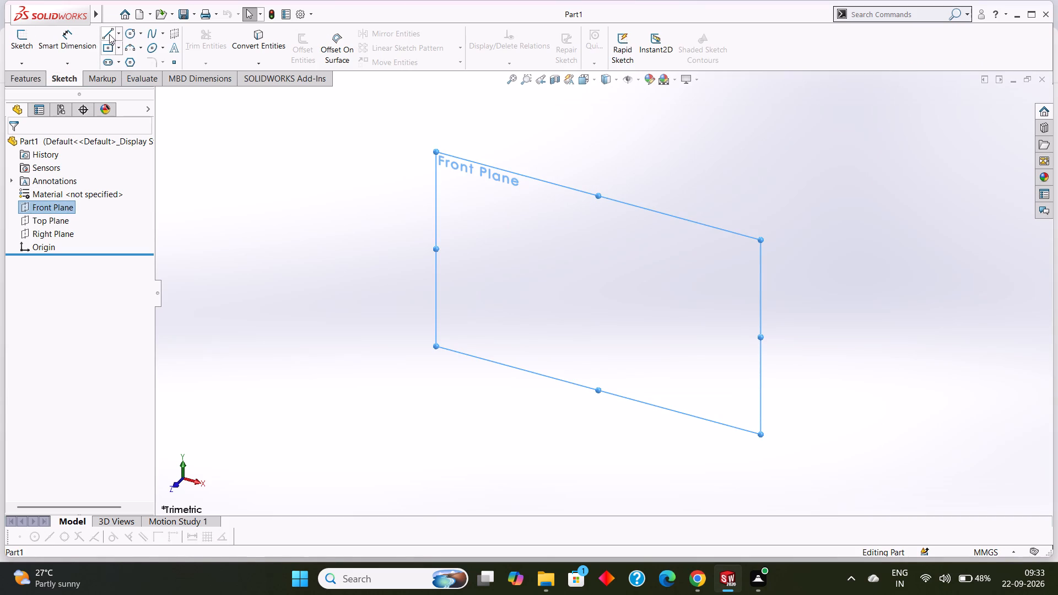
click(109, 34)
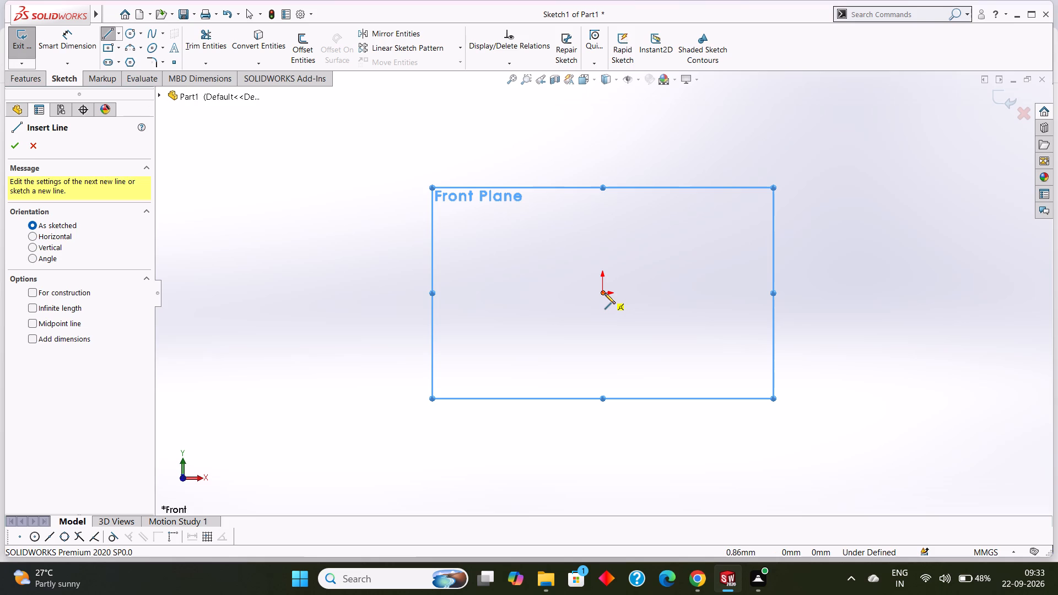
click(633, 295)
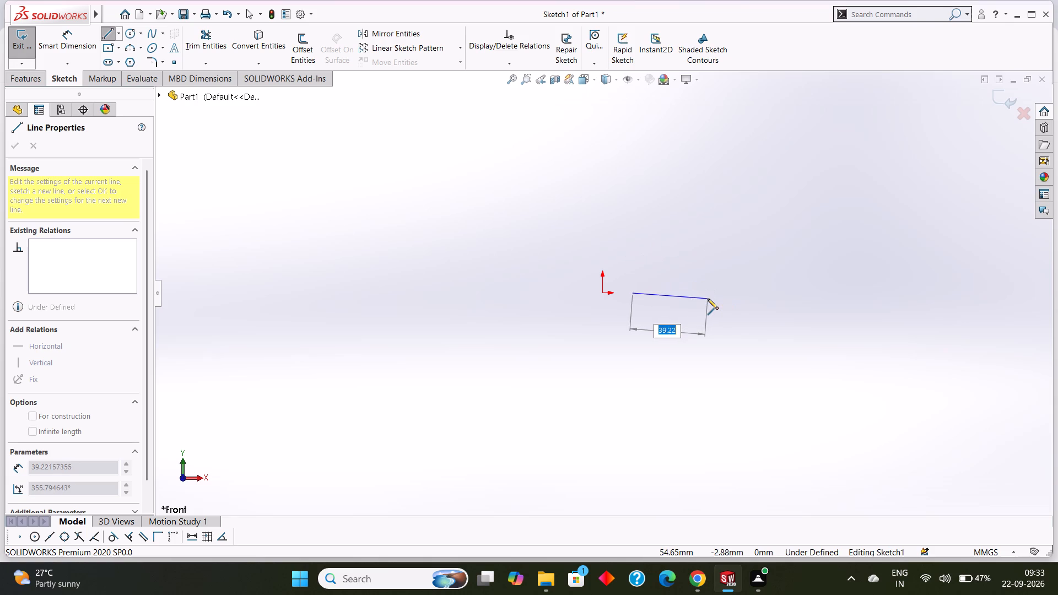
click(634, 266)
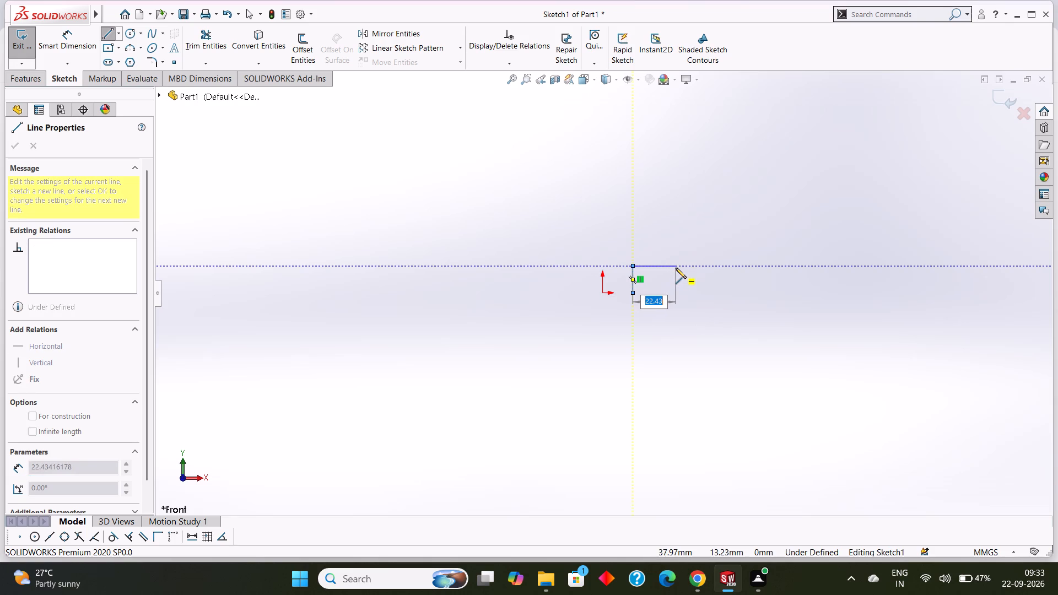
click(676, 268)
click(677, 225)
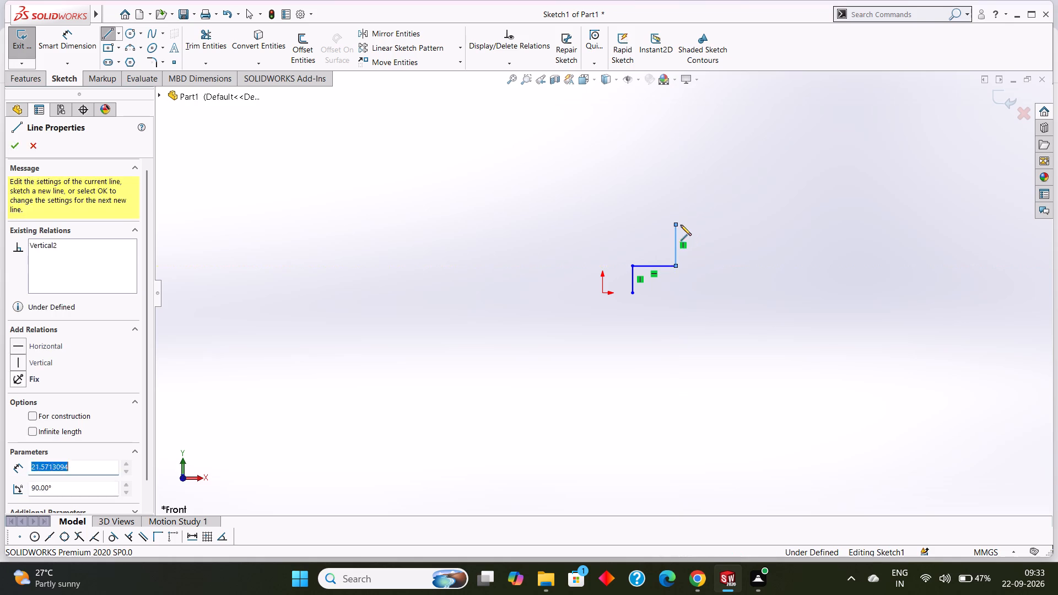
click(697, 225)
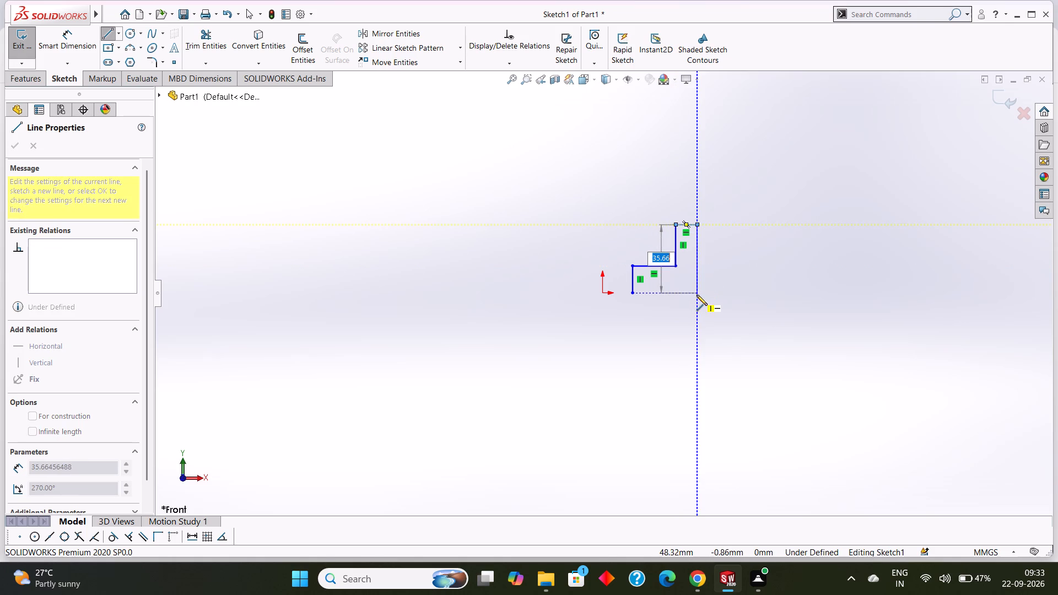
click(697, 295)
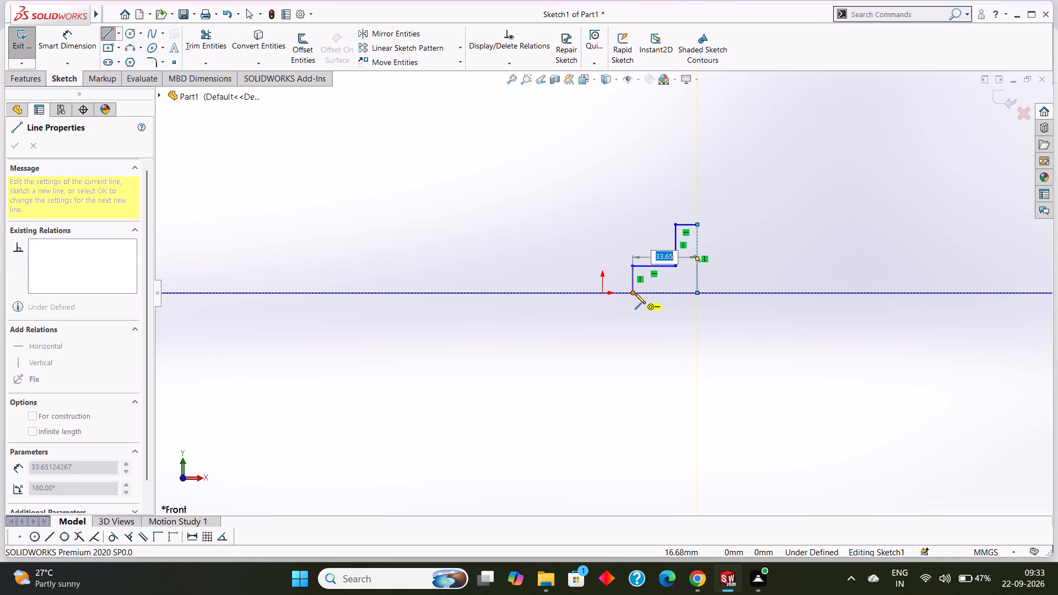
click(634, 293)
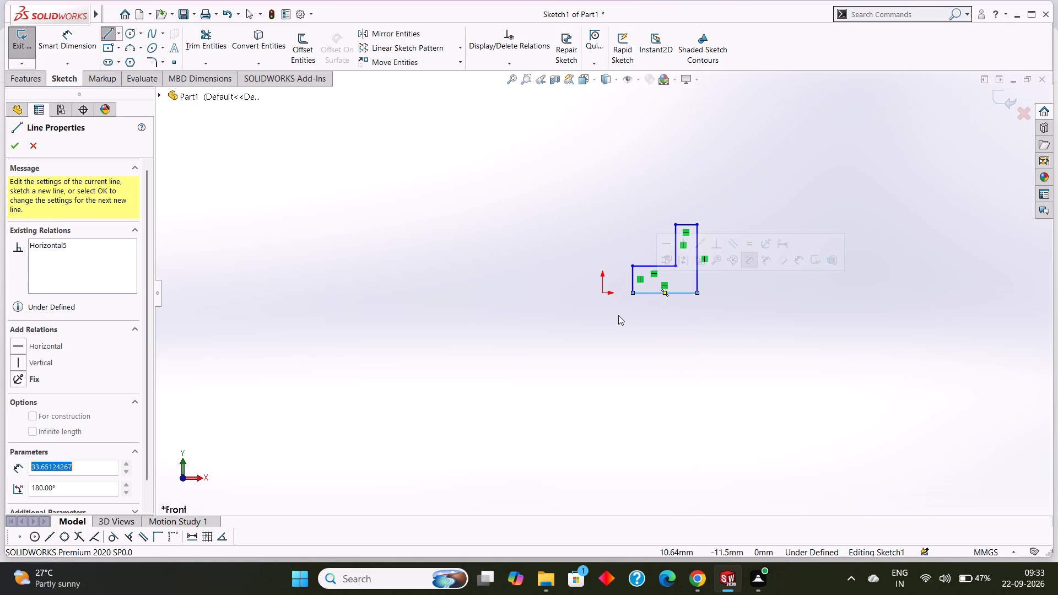
click(9, 149)
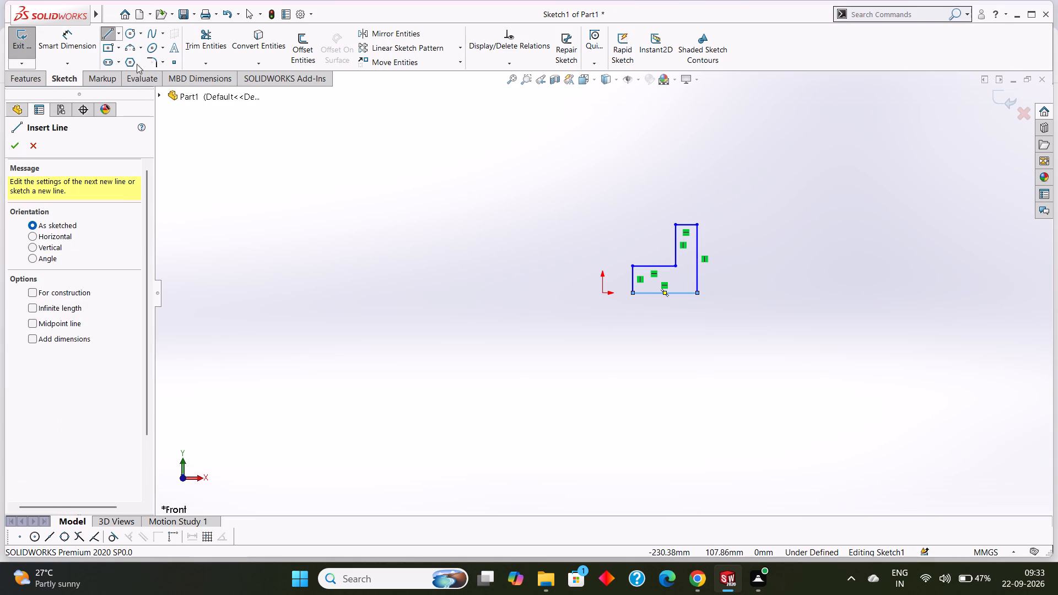
Draw a vertical centerline about 52 mm long upward from the origin.
click(121, 34)
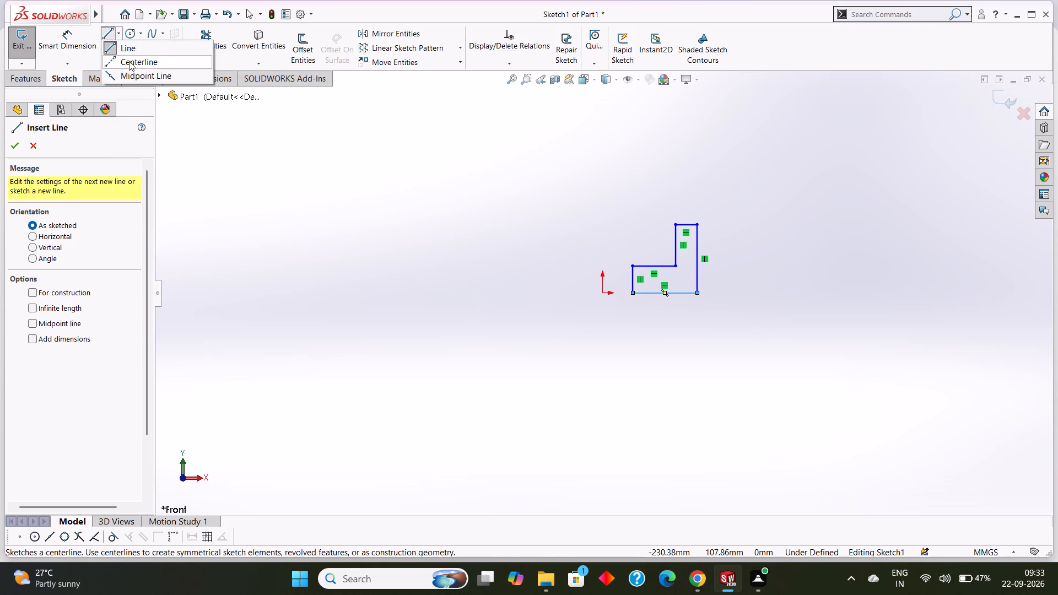
click(129, 61)
click(603, 292)
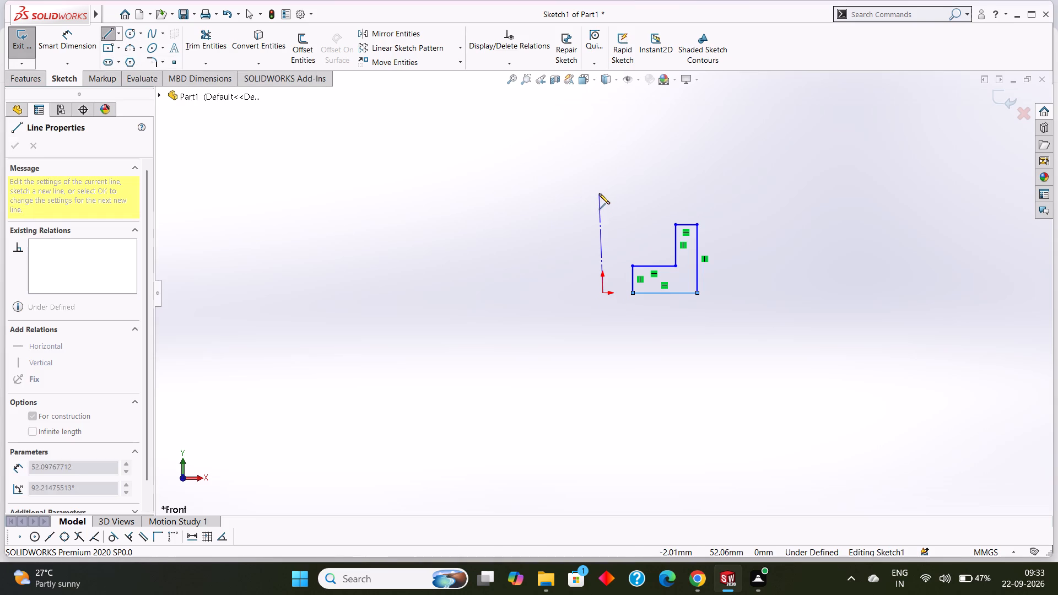
click(601, 195)
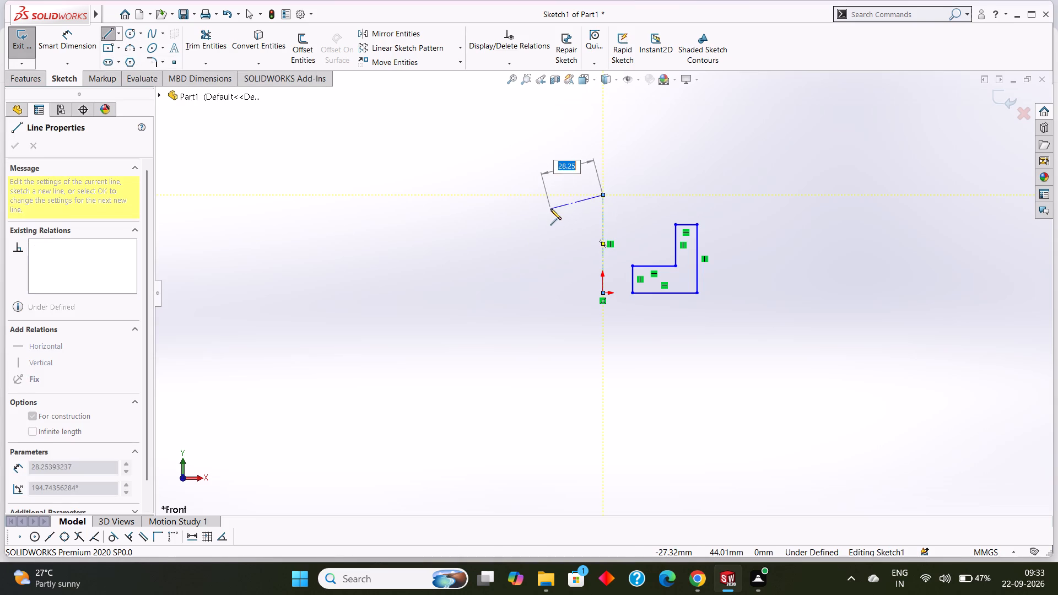
right_click(550, 209)
click(573, 215)
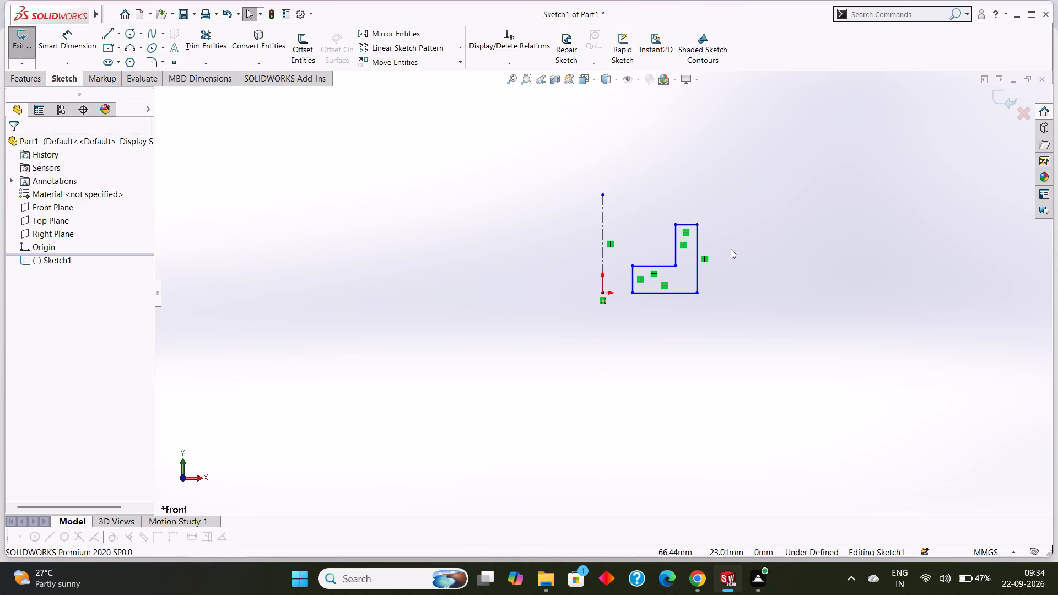
Dimension the horizontal distance from the origin to the profile's nearest bottom corner as 32 mm.
scroll(784, 323, up, 1)
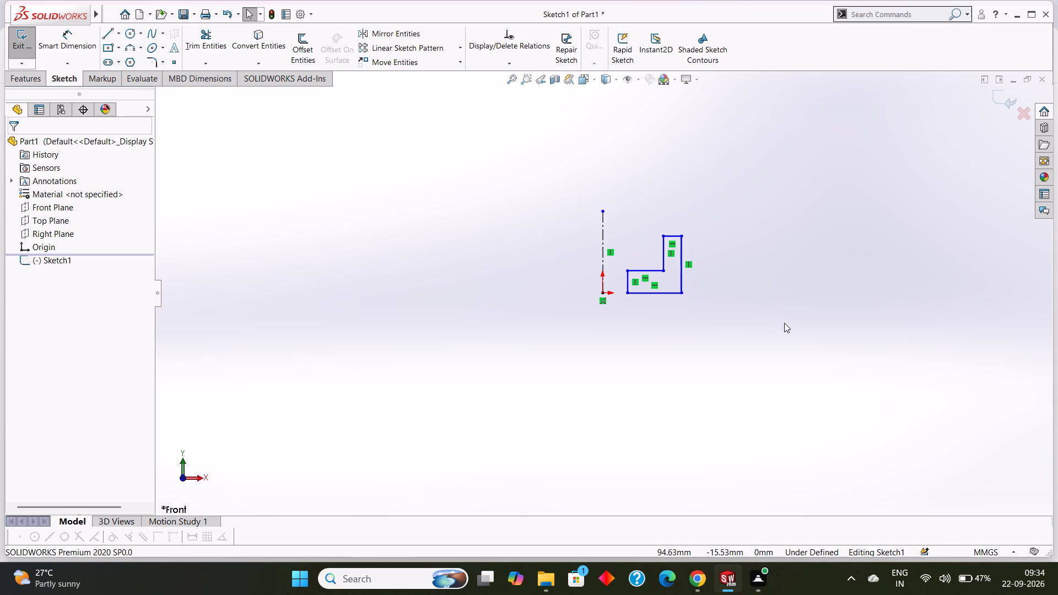
scroll(728, 288, down, 2)
scroll(701, 287, up, 1)
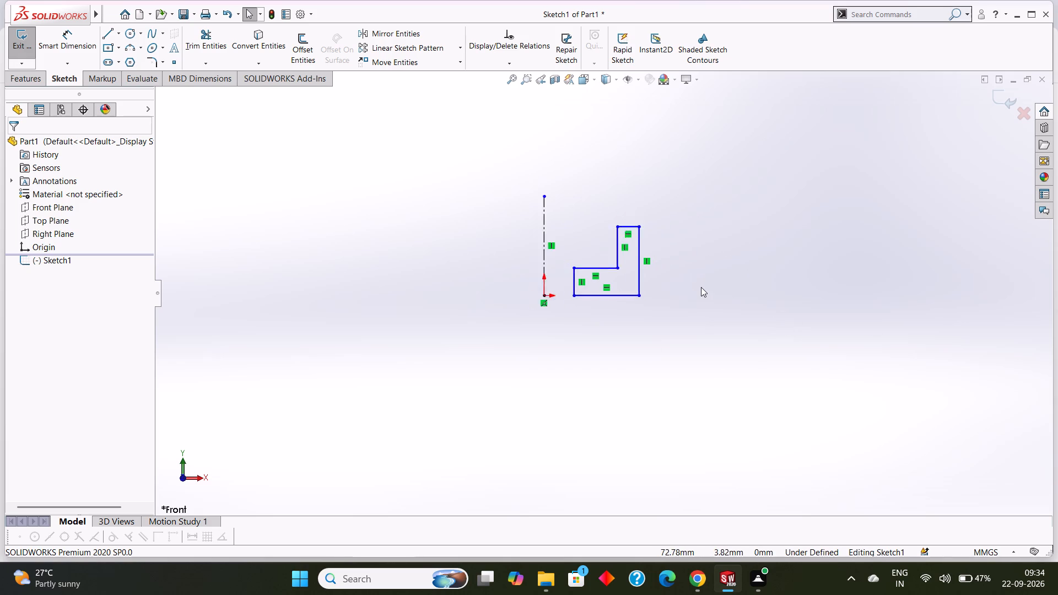
scroll(701, 287, up, 1)
scroll(591, 279, down, 3)
scroll(623, 275, up, 2)
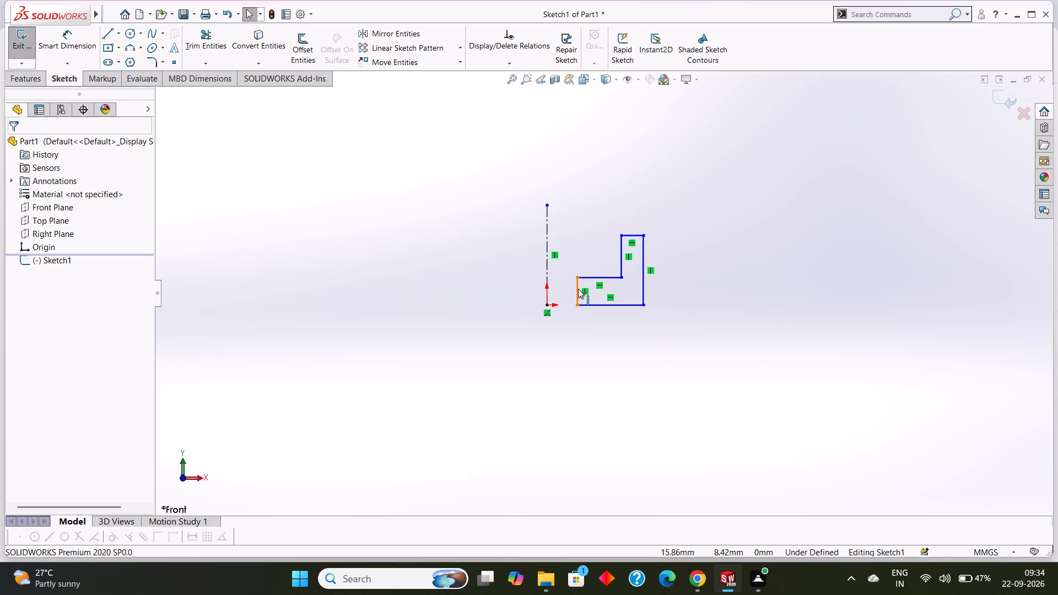
scroll(579, 289, up, 1)
scroll(578, 250, down, 1)
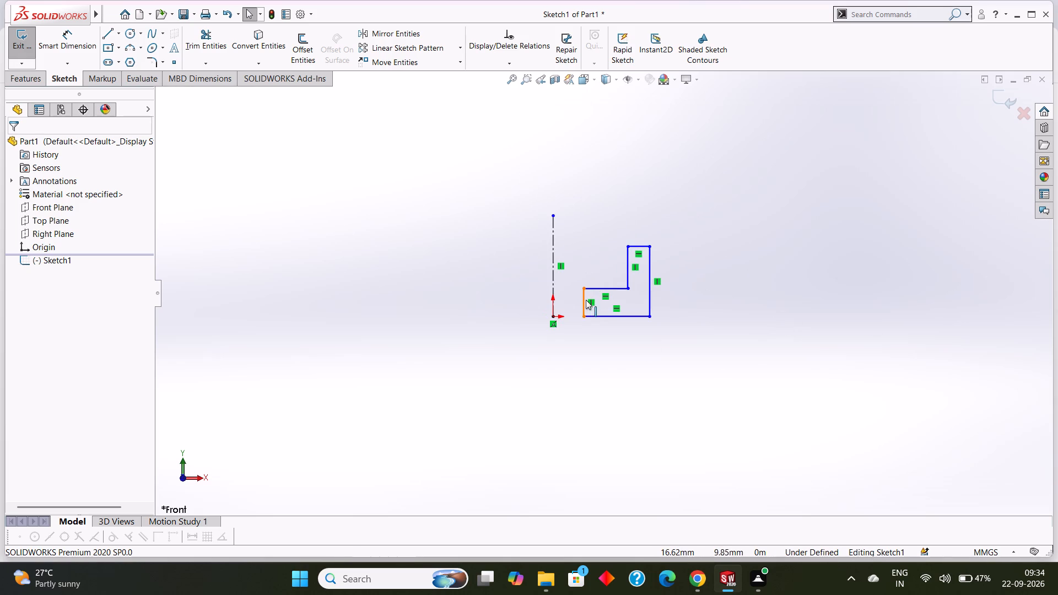
scroll(586, 302, up, 1)
scroll(574, 317, down, 2)
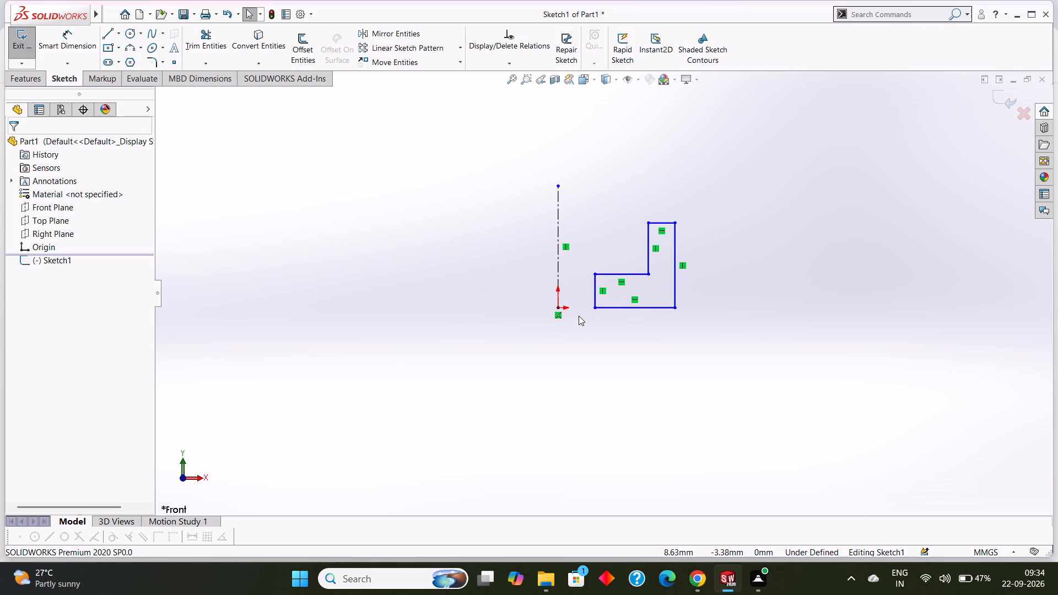
scroll(579, 316, down, 1)
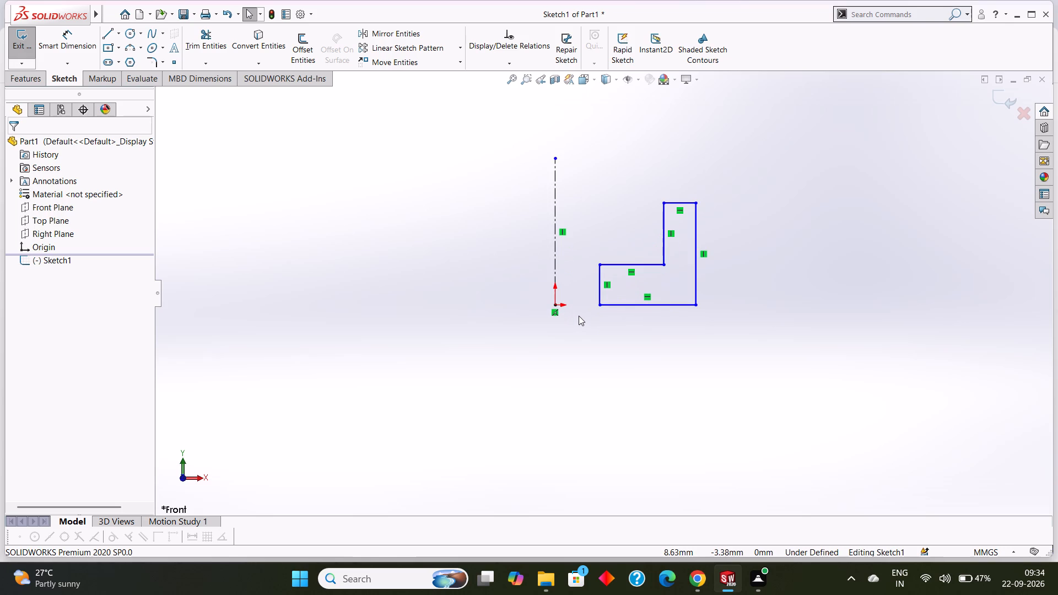
scroll(639, 331, down, 1)
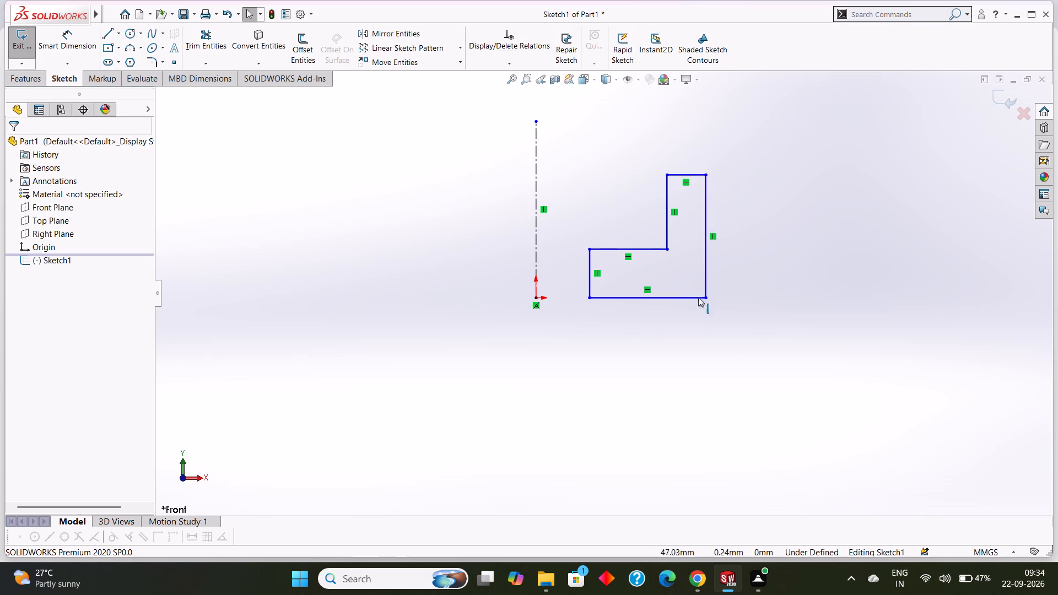
click(70, 35)
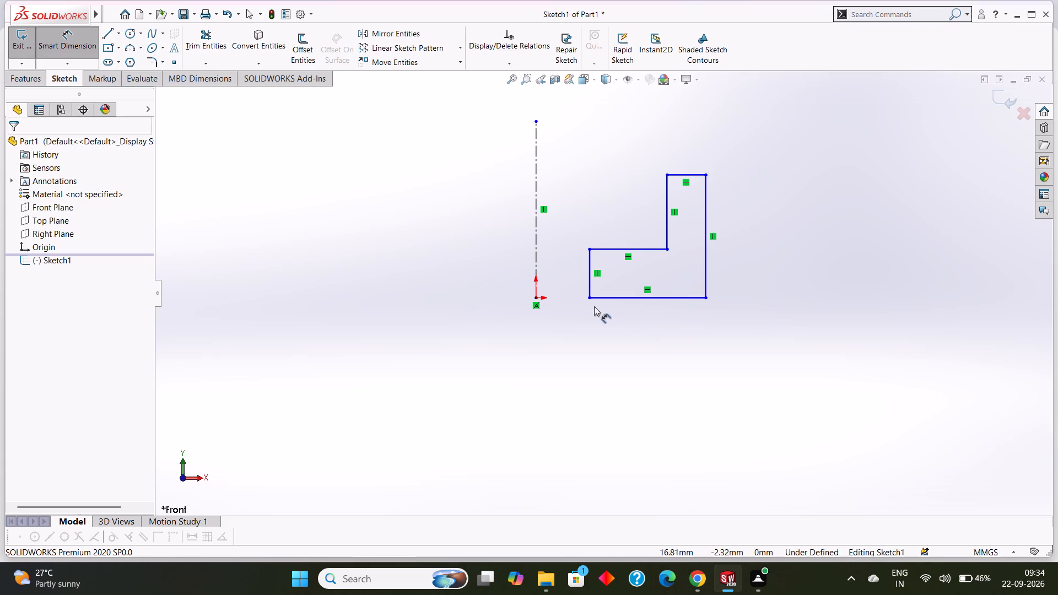
click(535, 297)
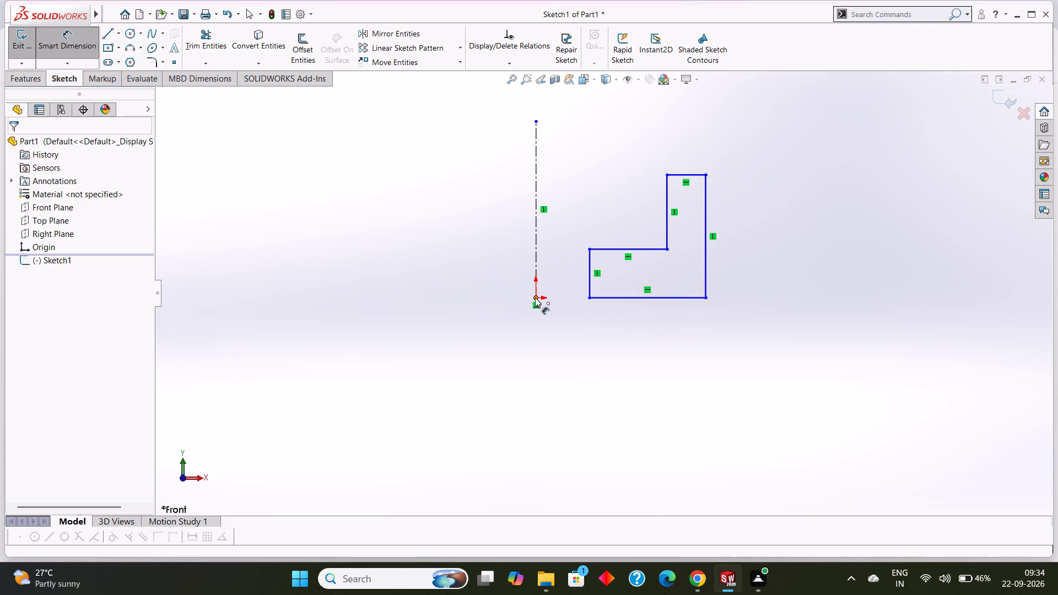
click(587, 299)
click(566, 328)
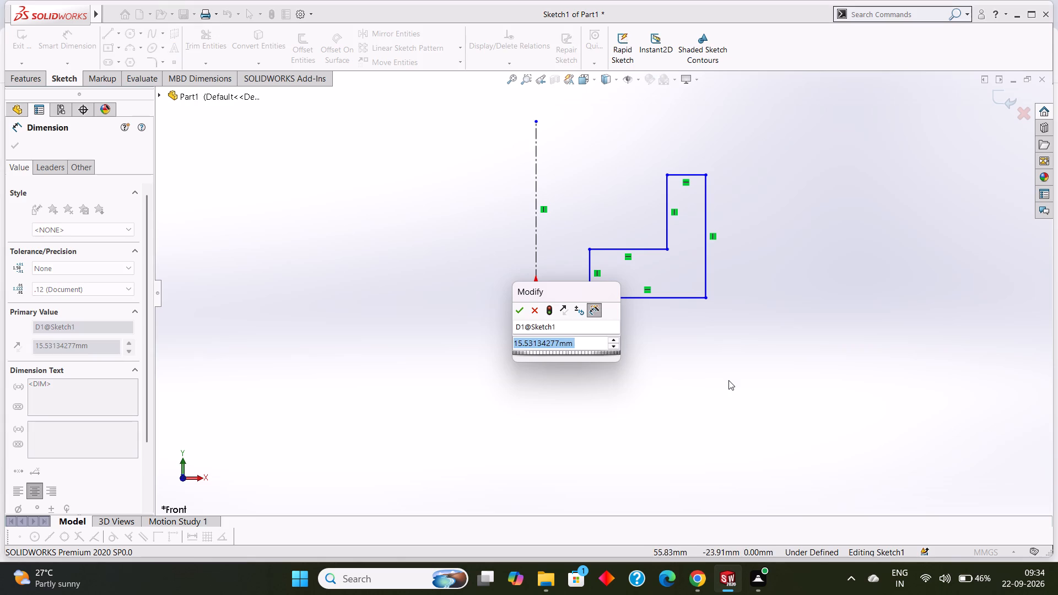
key(3)
key(2)
key(Return)
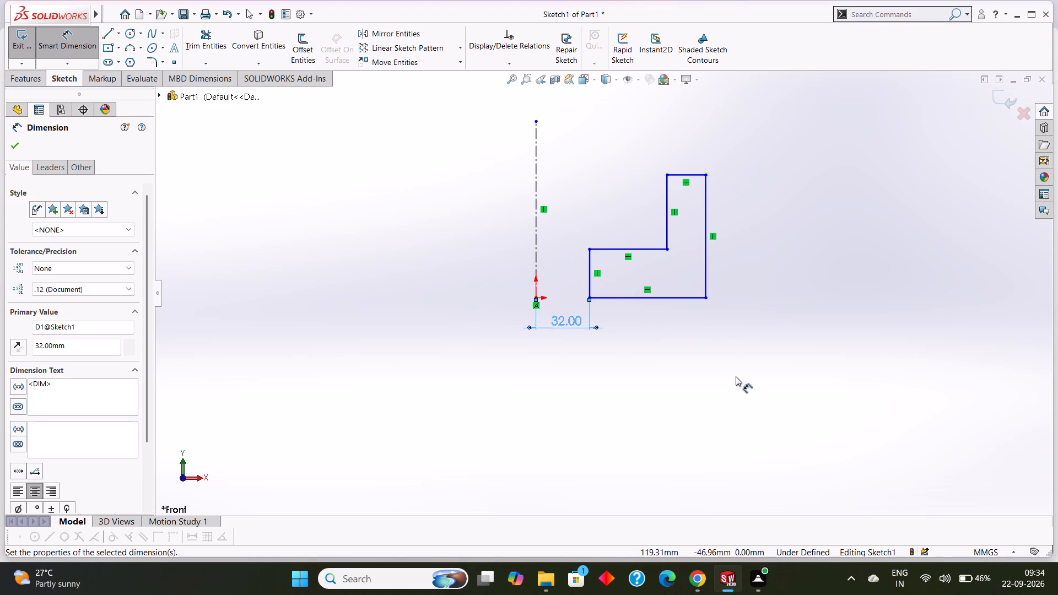
Dimension the profile's short inner vertical edge as 13 mm.
click(590, 266)
click(498, 266)
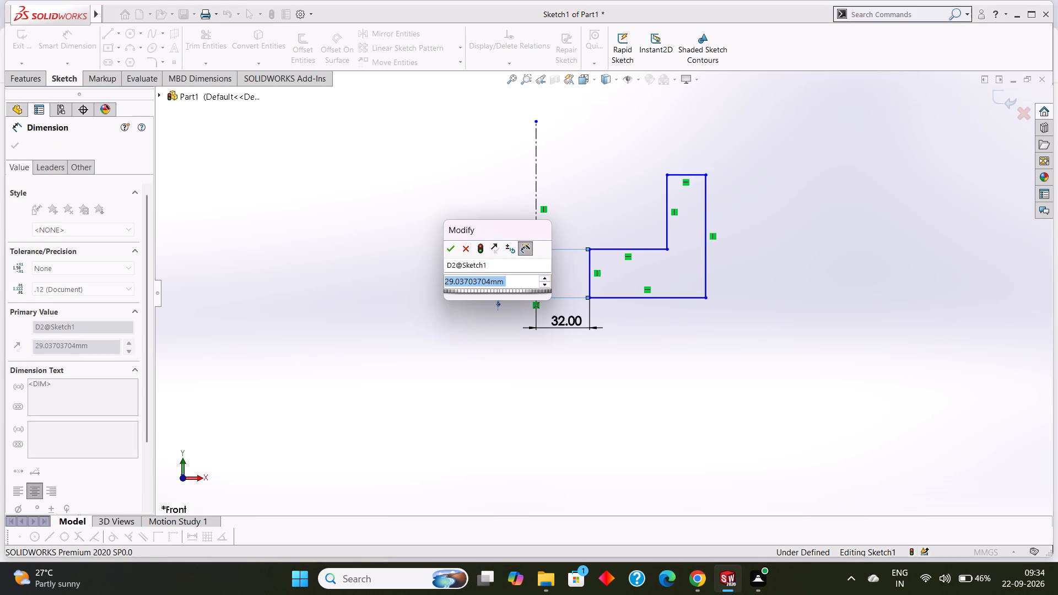
key(1)
key(3)
key(Return)
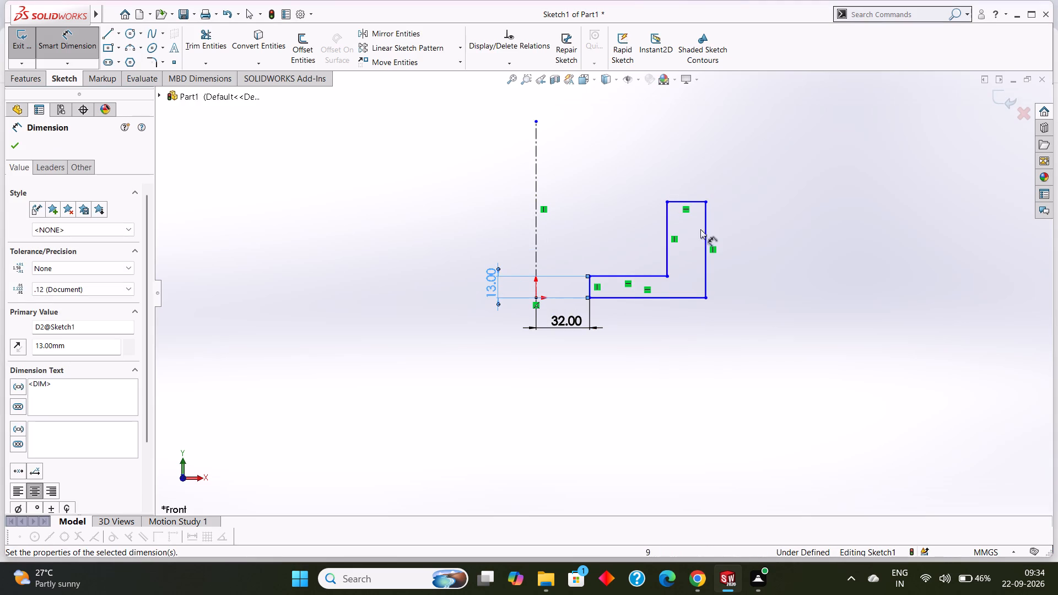
Dimension the horizontal distance from the origin to the upper inner corner of the profile's tall leg as 45 mm.
click(536, 297)
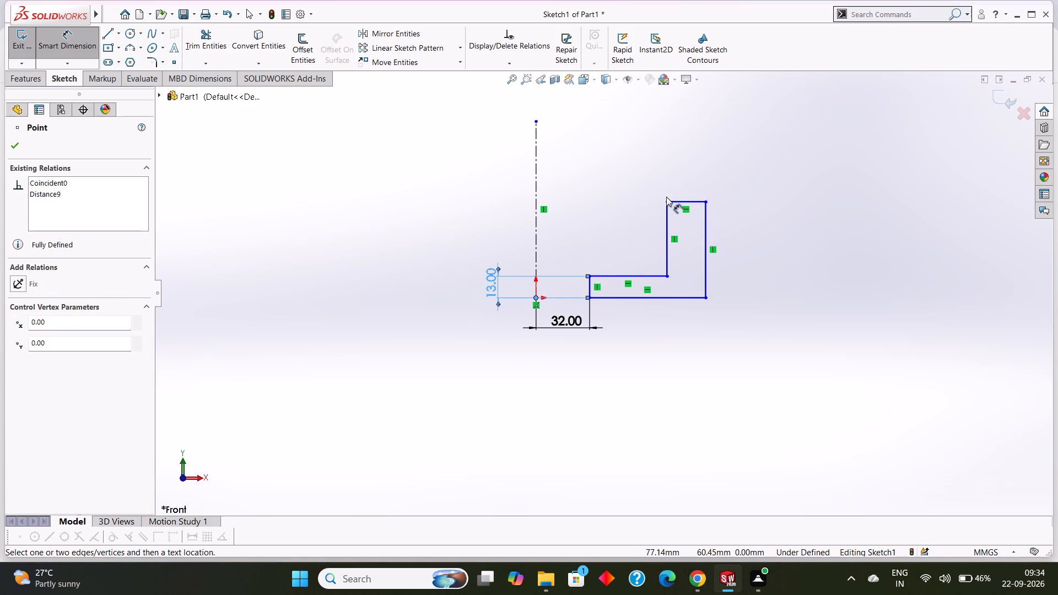
click(667, 199)
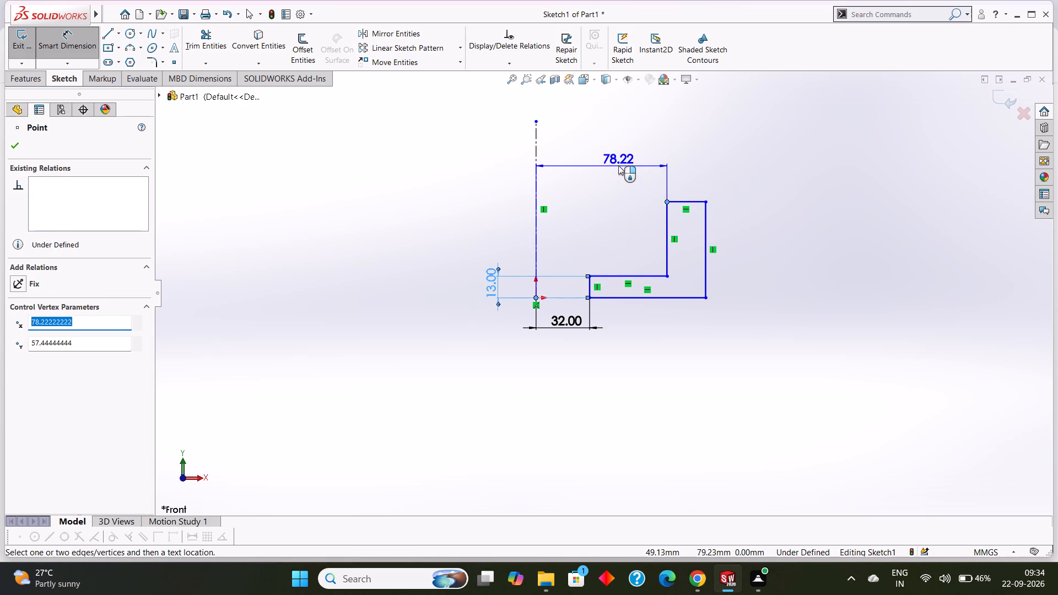
click(618, 165)
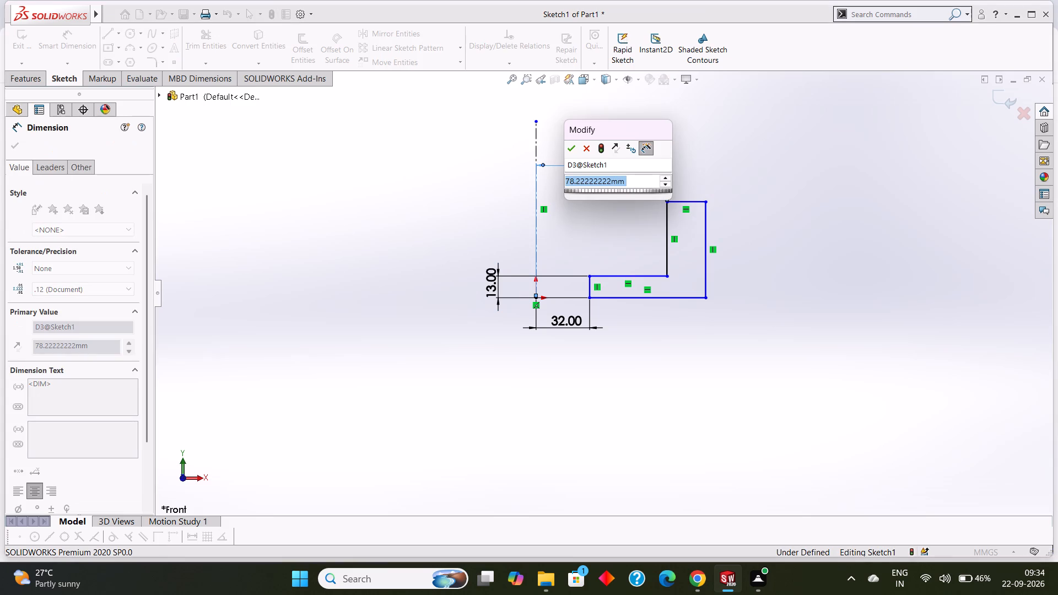
text(45)
key(Return)
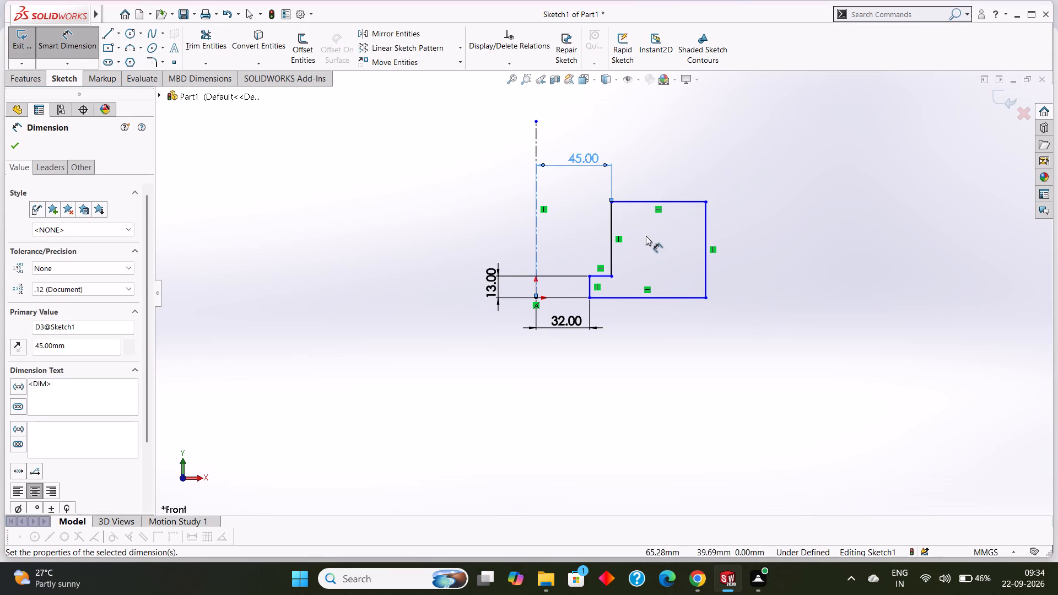
Dimension the profile's outer vertical edge as 36 mm.
click(706, 231)
click(765, 231)
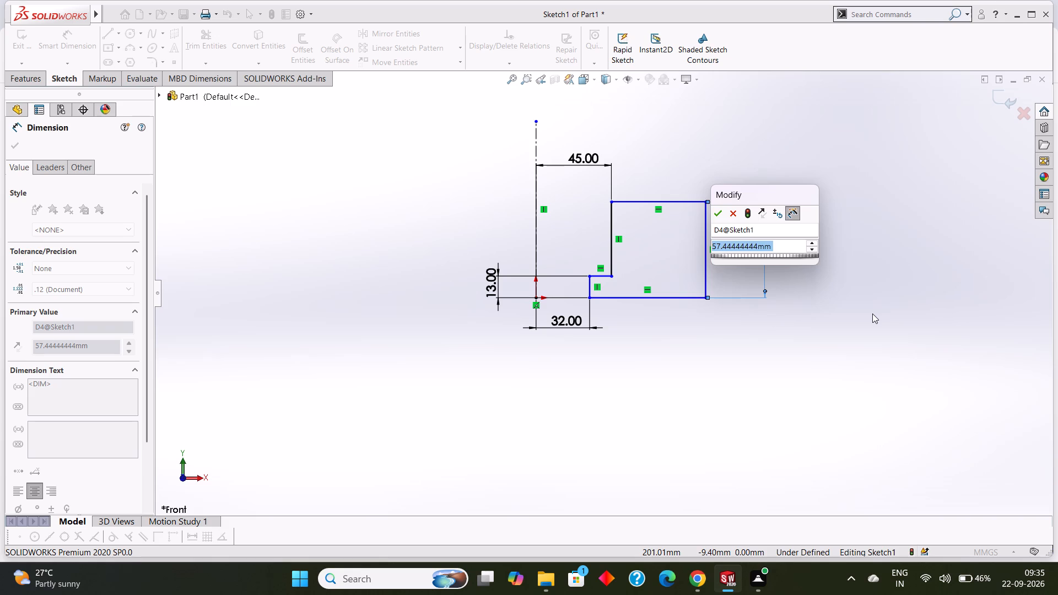
text(36)
key(Return)
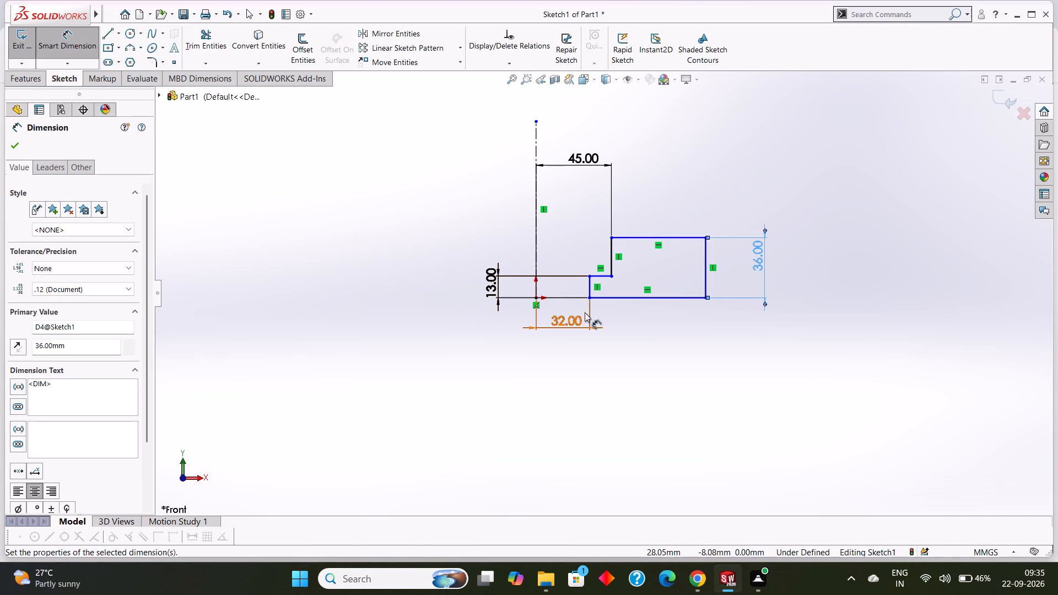
Dimension the profile's bottom horizontal edge as 55 mm.
click(656, 299)
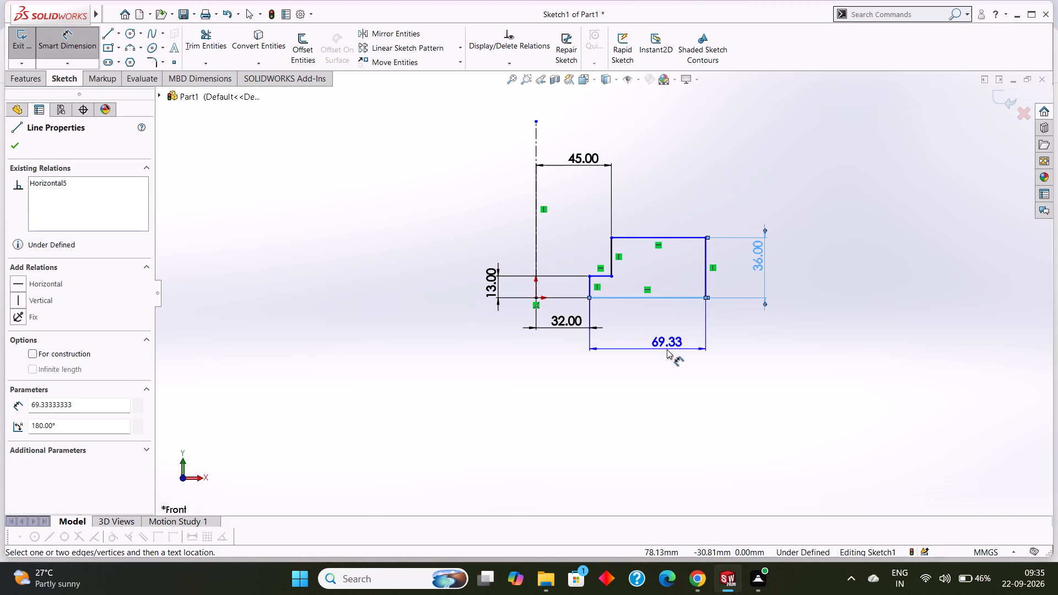
click(667, 349)
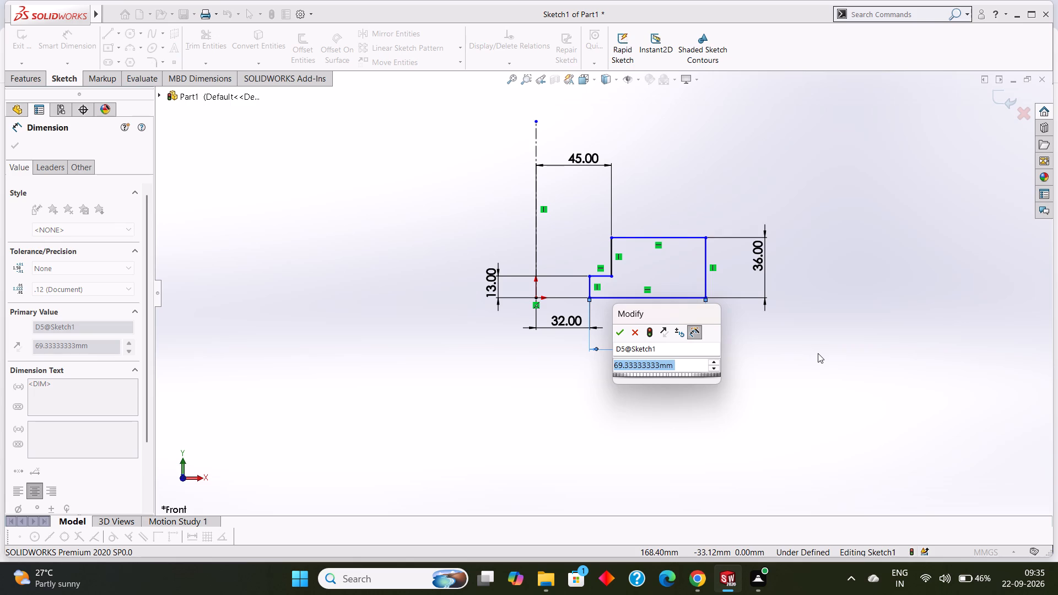
text(55)
key(Return)
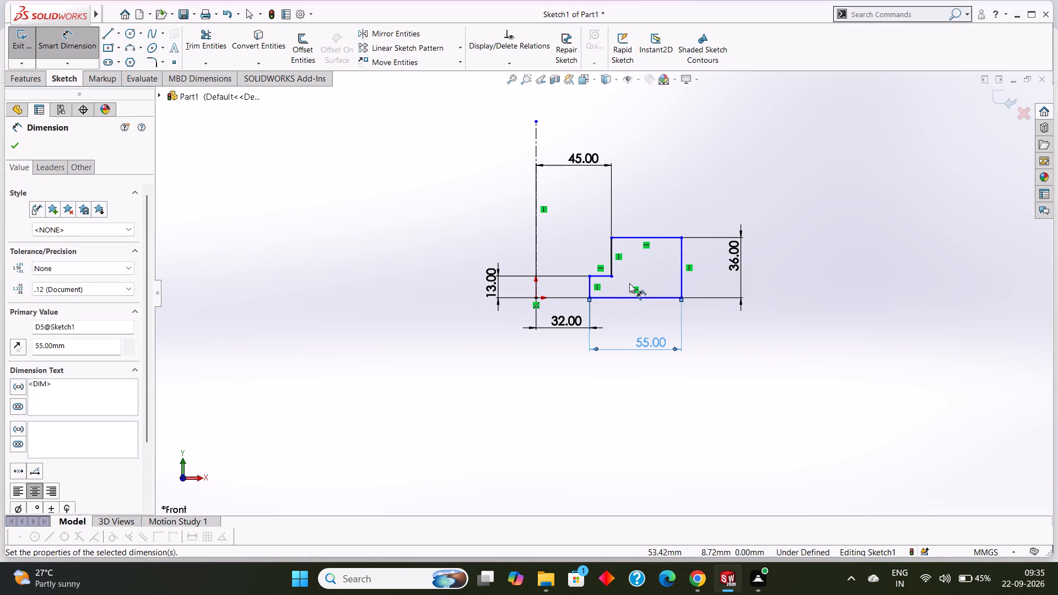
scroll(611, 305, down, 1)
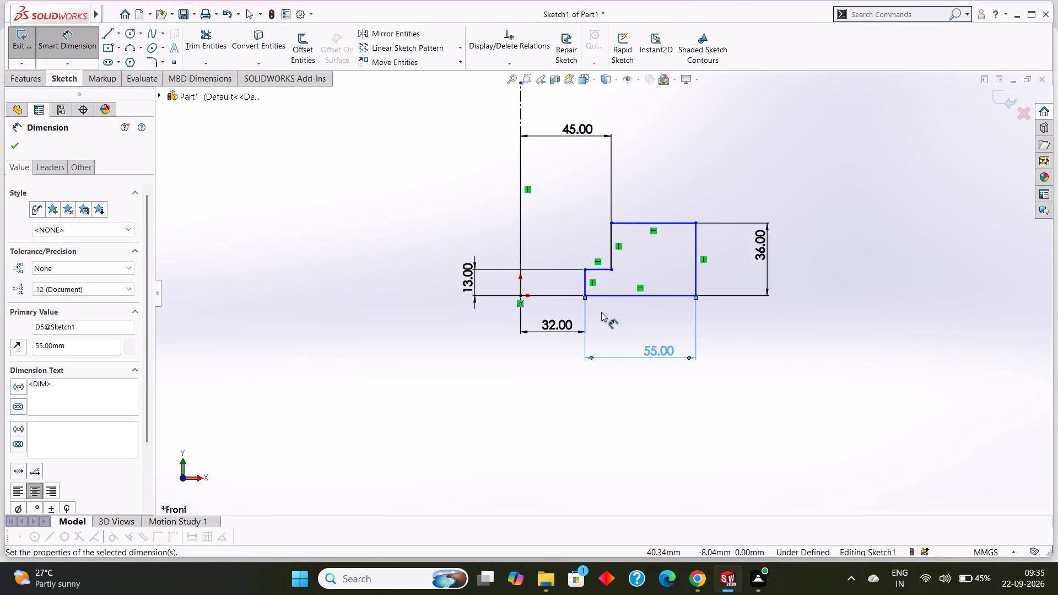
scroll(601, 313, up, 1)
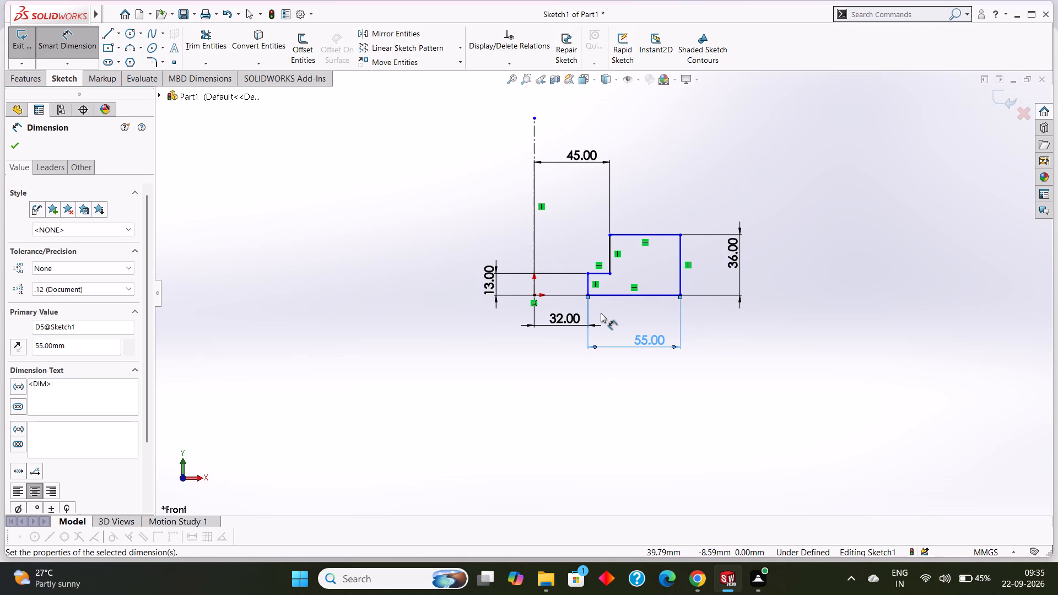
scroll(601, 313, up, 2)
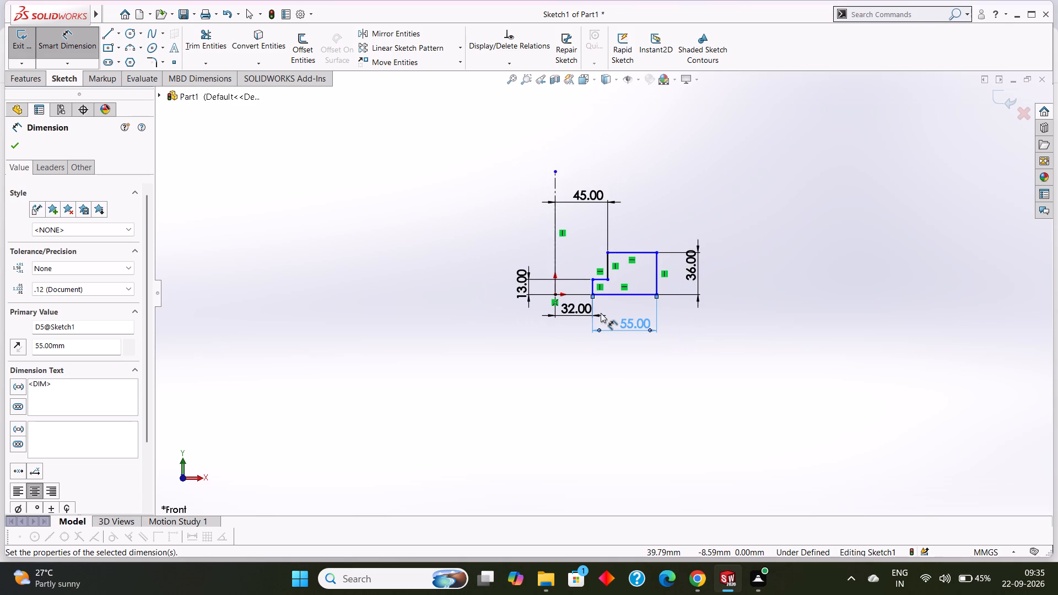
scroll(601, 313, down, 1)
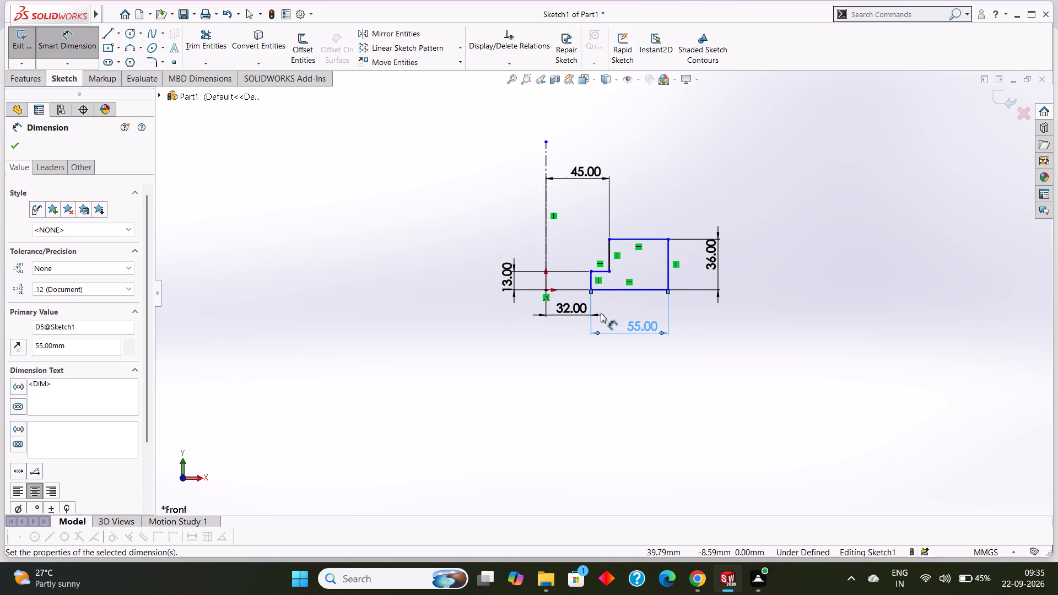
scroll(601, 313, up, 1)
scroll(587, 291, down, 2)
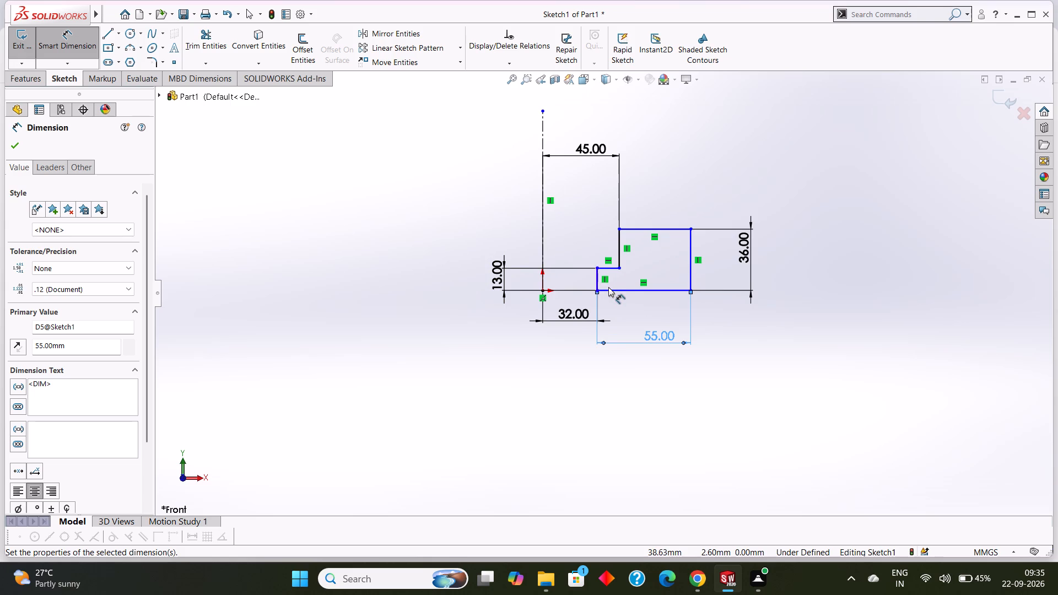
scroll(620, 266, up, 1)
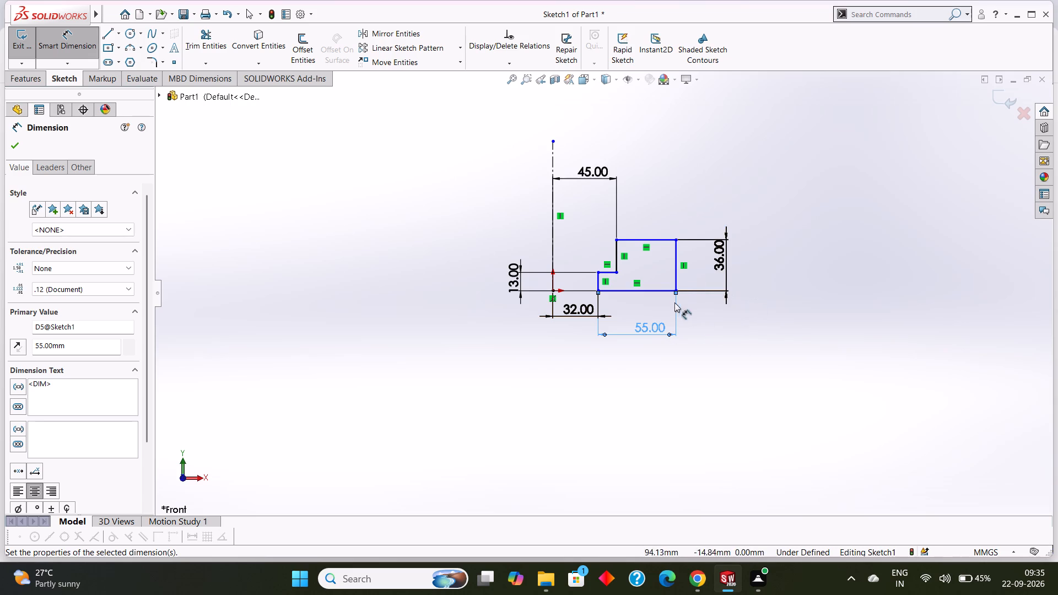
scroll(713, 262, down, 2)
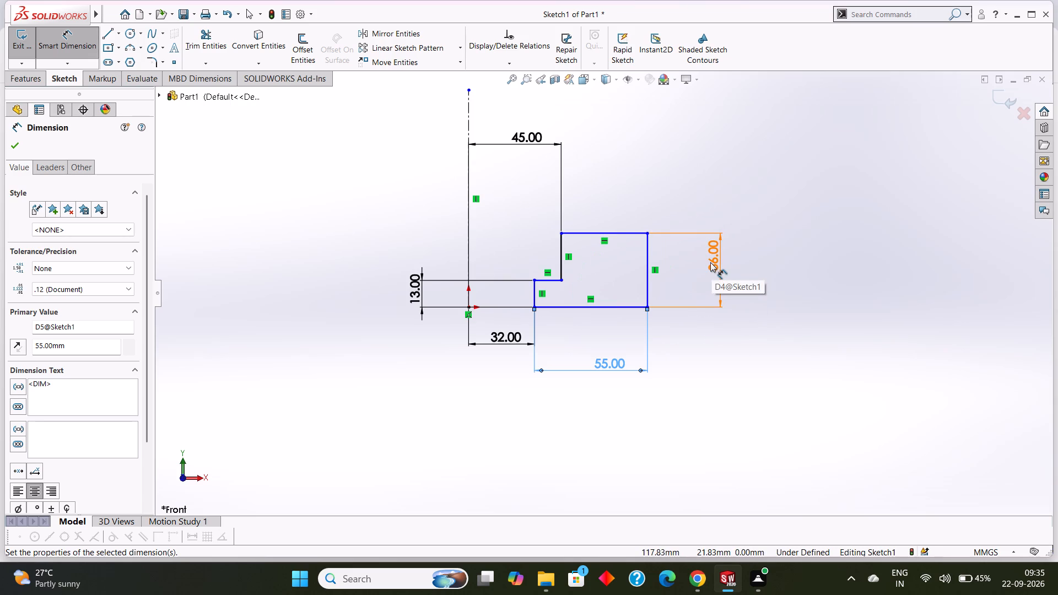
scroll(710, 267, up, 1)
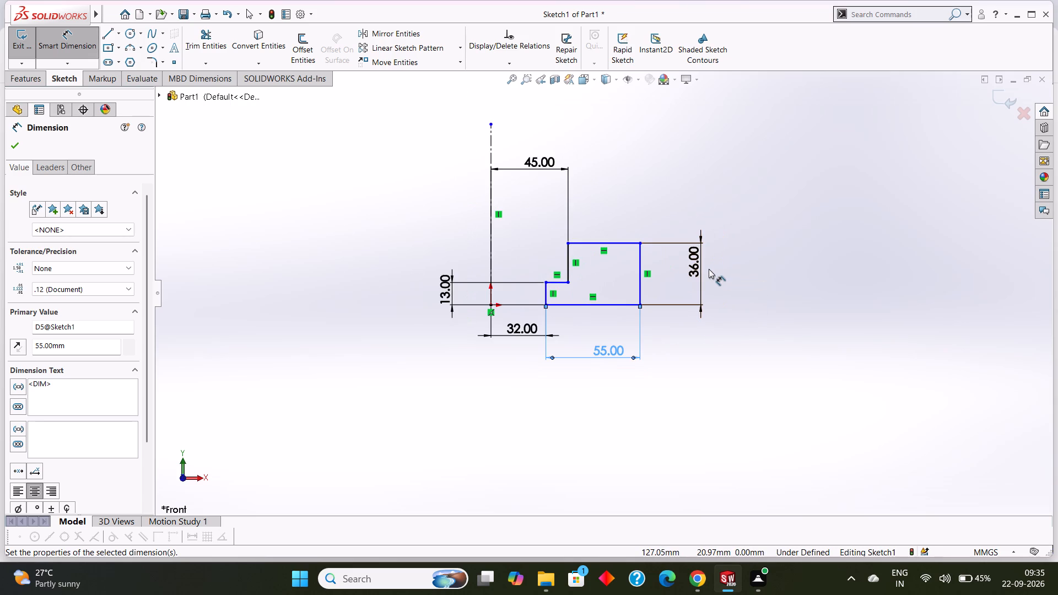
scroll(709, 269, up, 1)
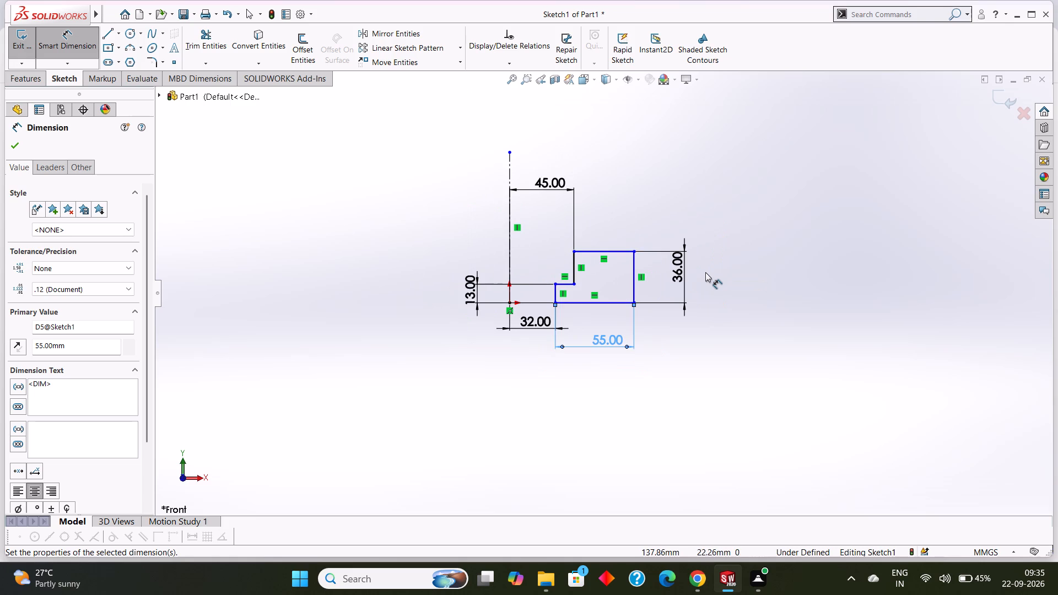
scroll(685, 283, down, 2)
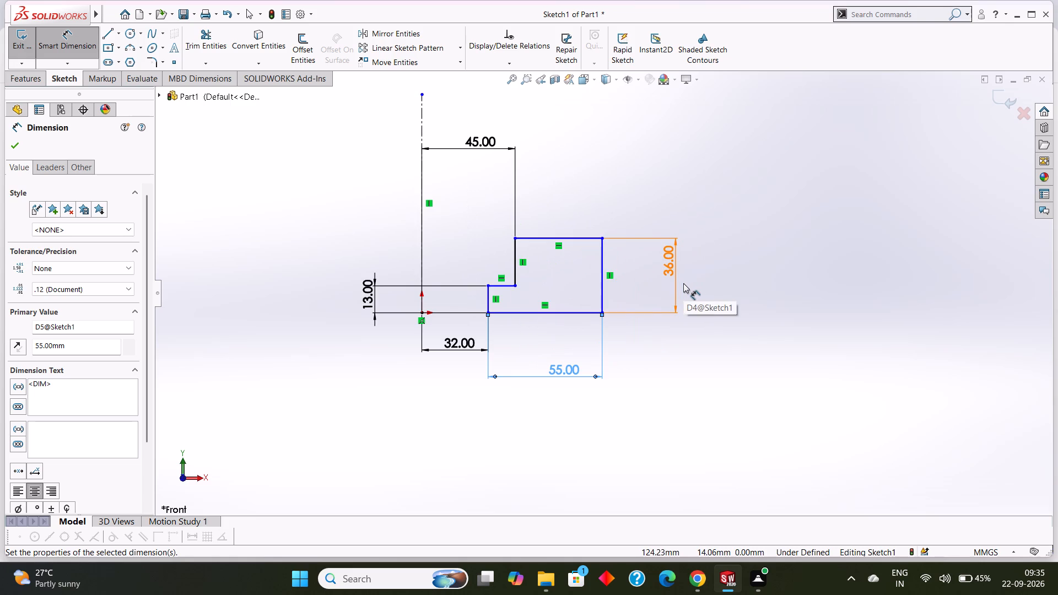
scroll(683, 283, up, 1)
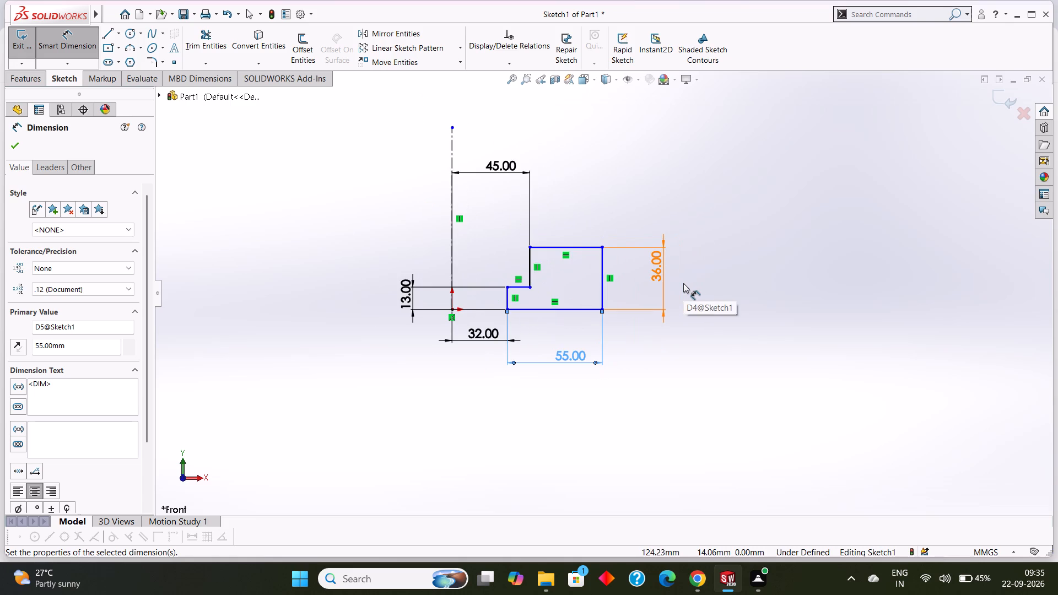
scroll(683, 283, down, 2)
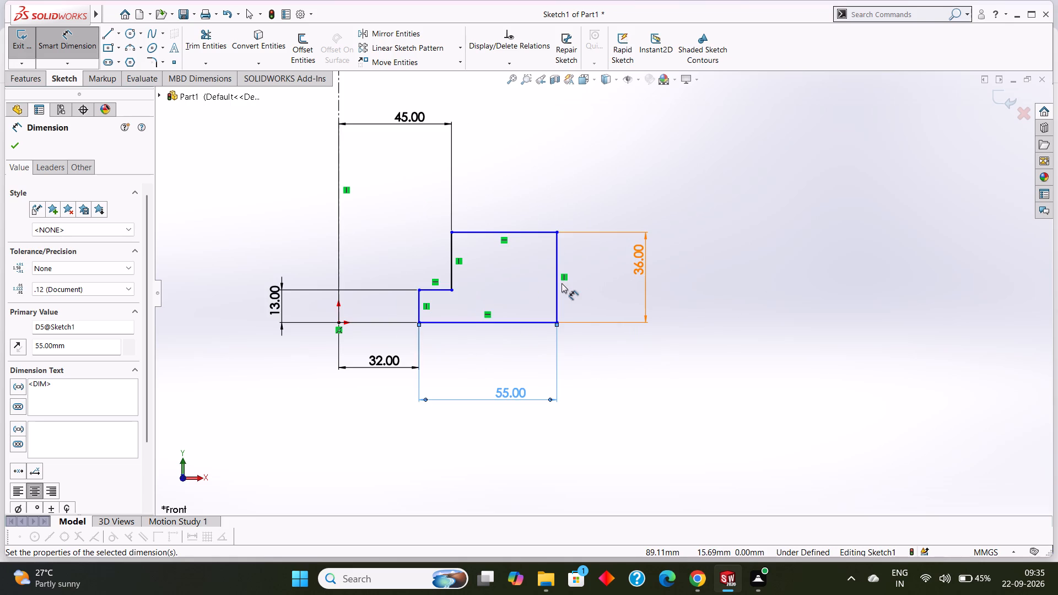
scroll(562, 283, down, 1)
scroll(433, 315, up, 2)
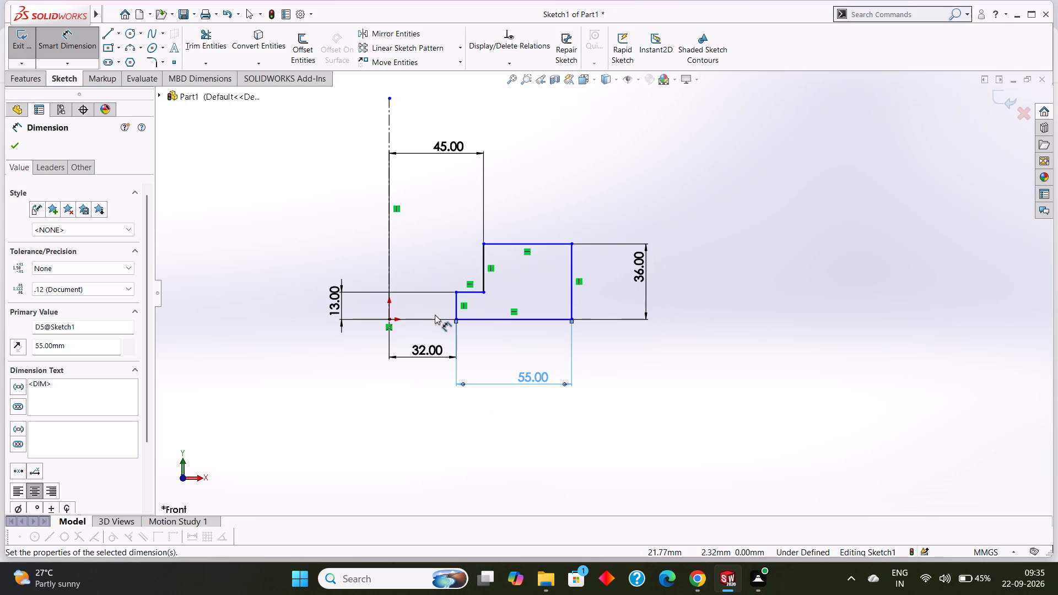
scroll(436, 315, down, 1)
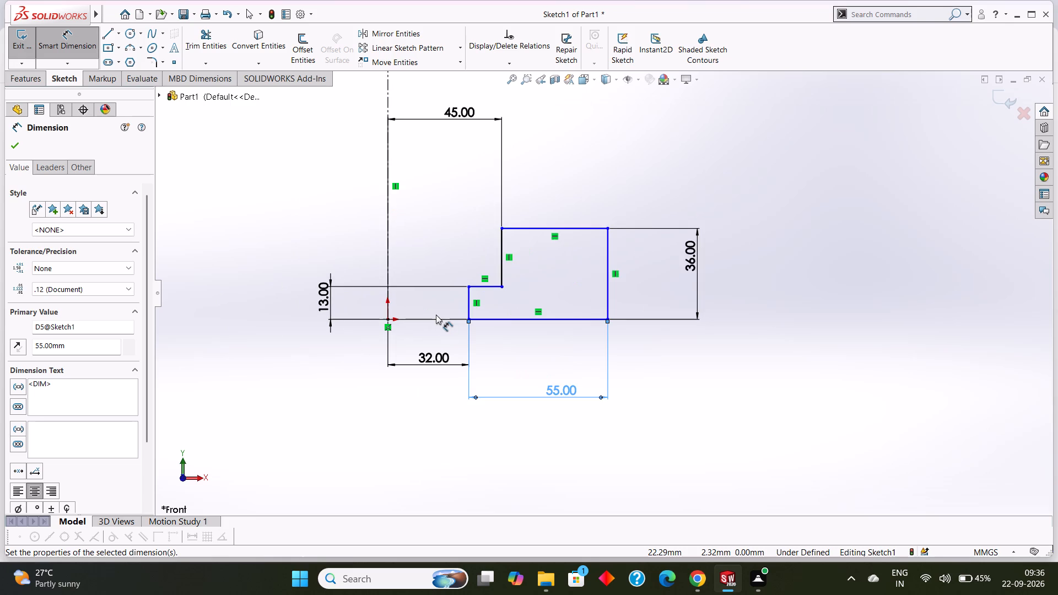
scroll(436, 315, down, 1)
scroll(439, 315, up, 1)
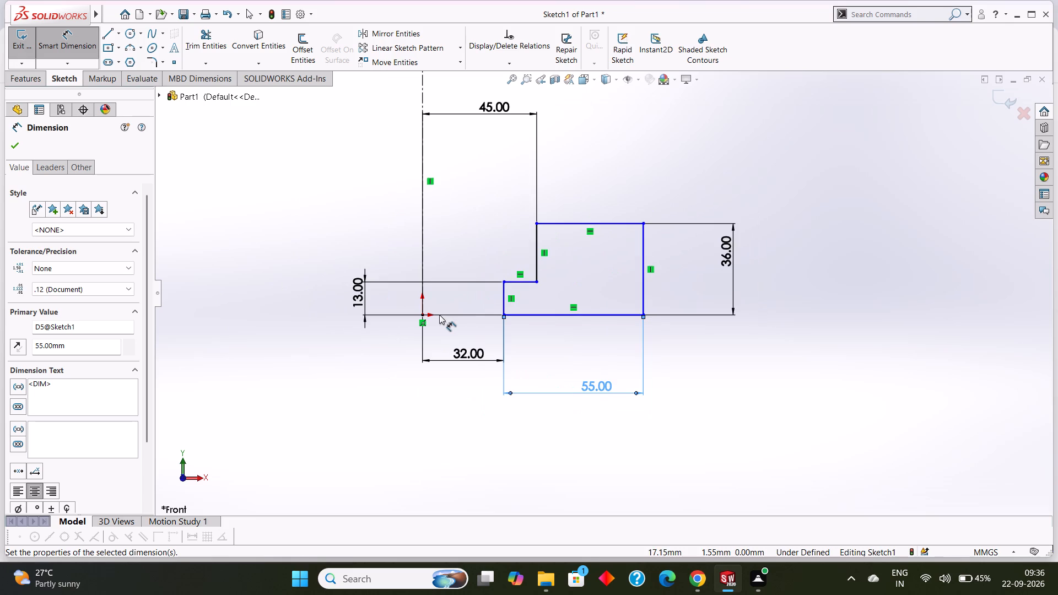
Delete the 32 mm horizontal dimension between the origin and the profile's nearest bottom corner.
right_click(465, 351)
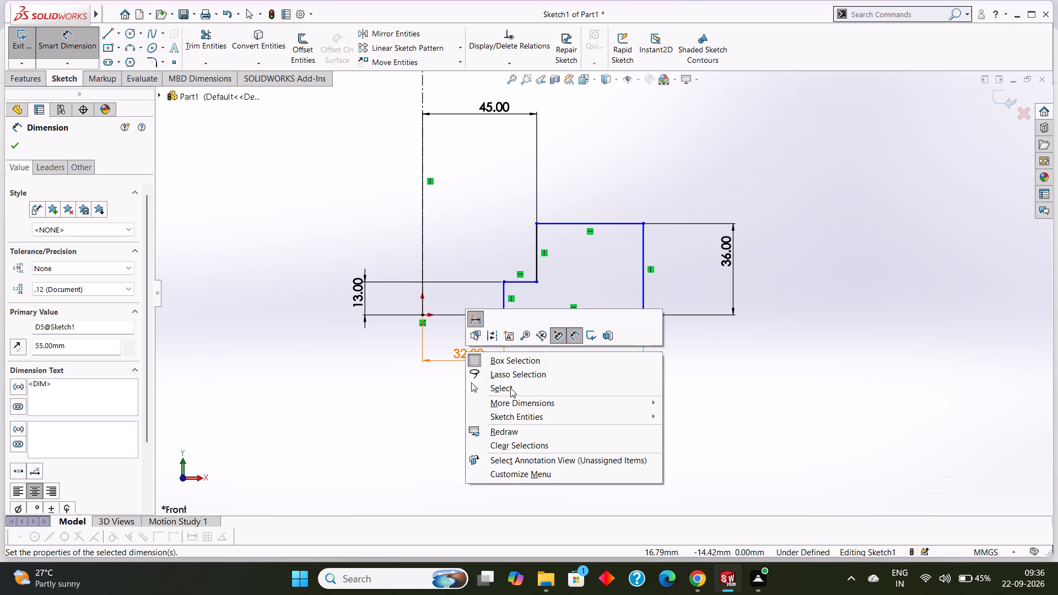
click(510, 387)
right_click(473, 350)
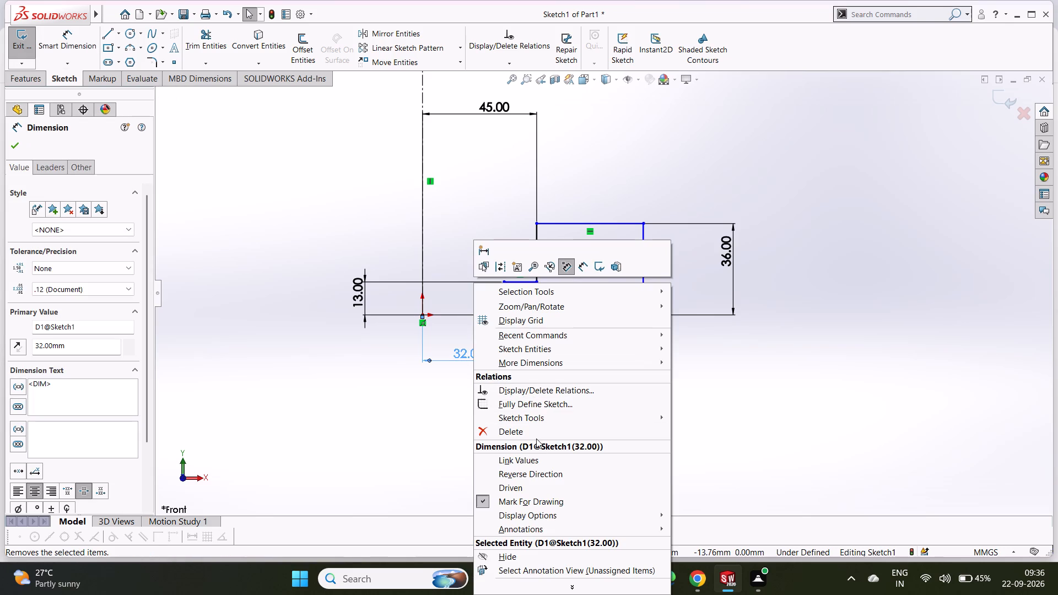
click(525, 430)
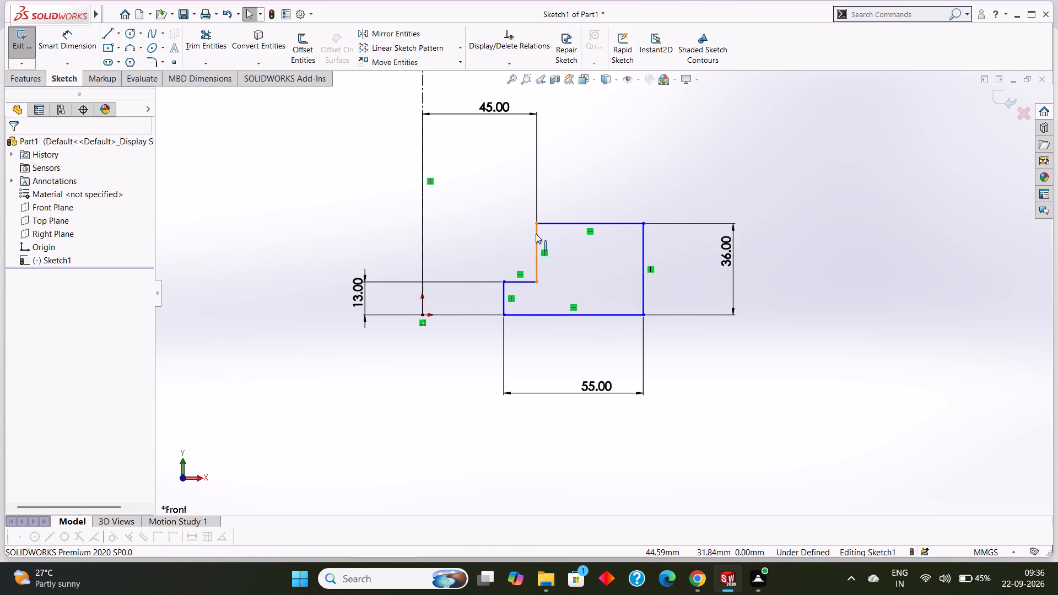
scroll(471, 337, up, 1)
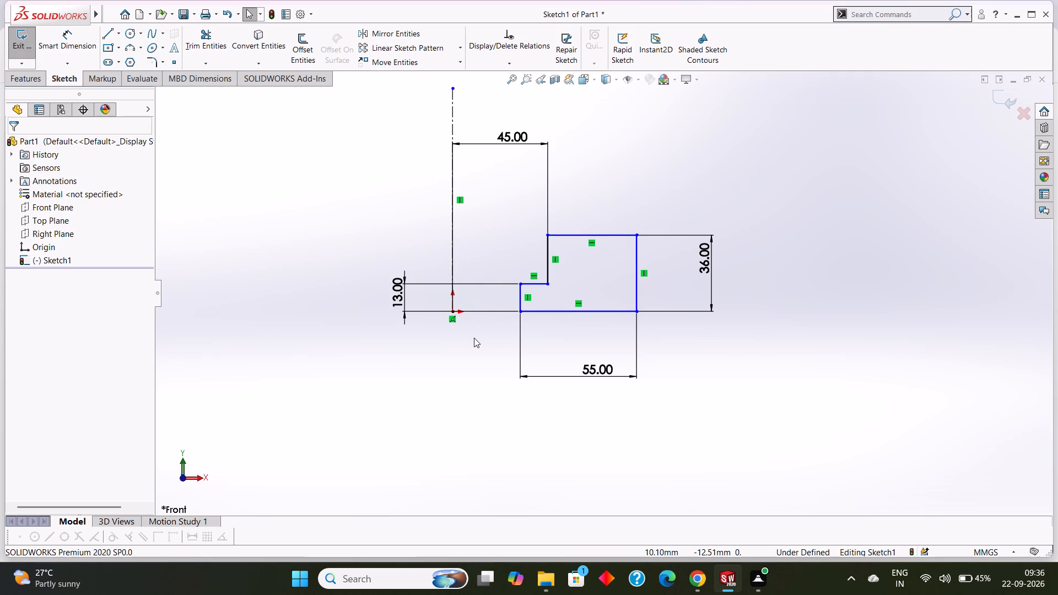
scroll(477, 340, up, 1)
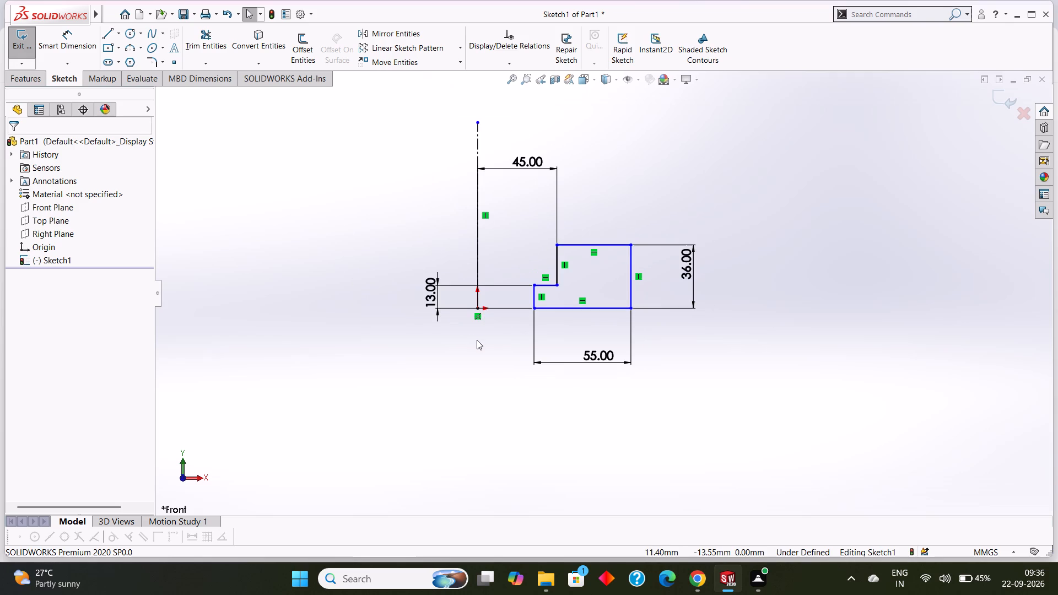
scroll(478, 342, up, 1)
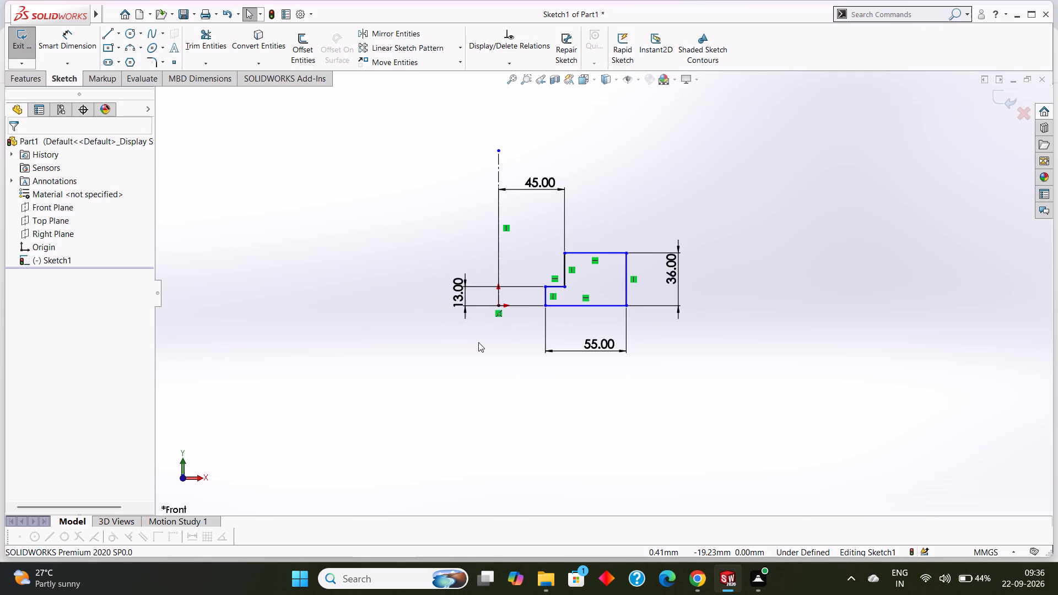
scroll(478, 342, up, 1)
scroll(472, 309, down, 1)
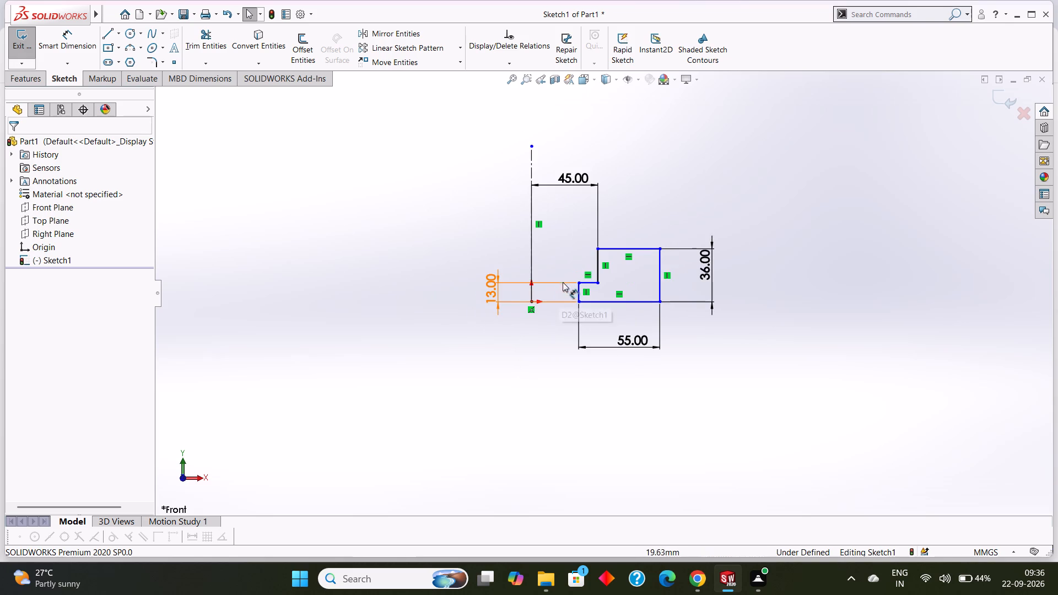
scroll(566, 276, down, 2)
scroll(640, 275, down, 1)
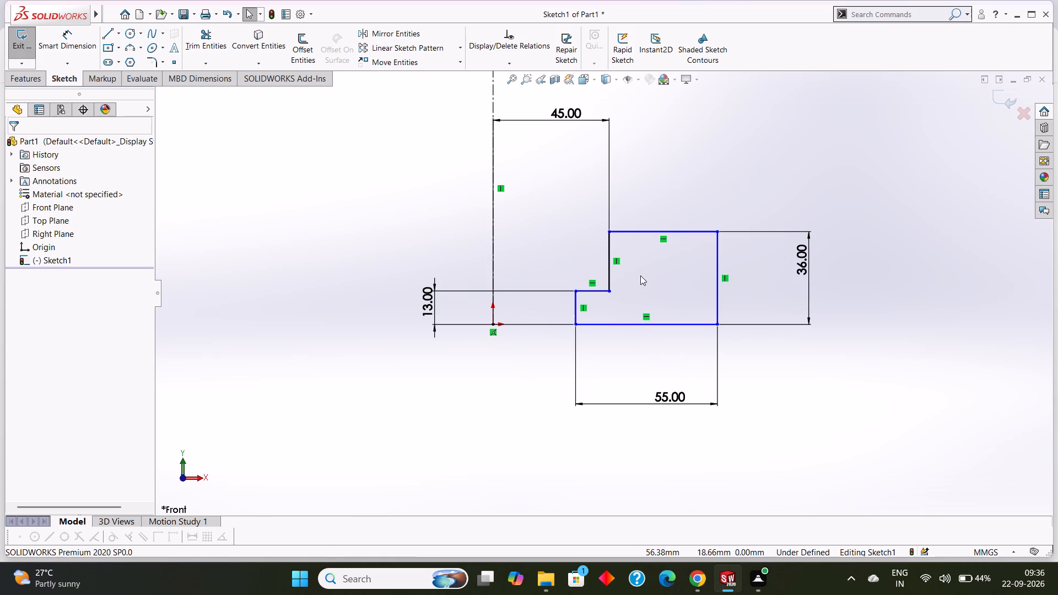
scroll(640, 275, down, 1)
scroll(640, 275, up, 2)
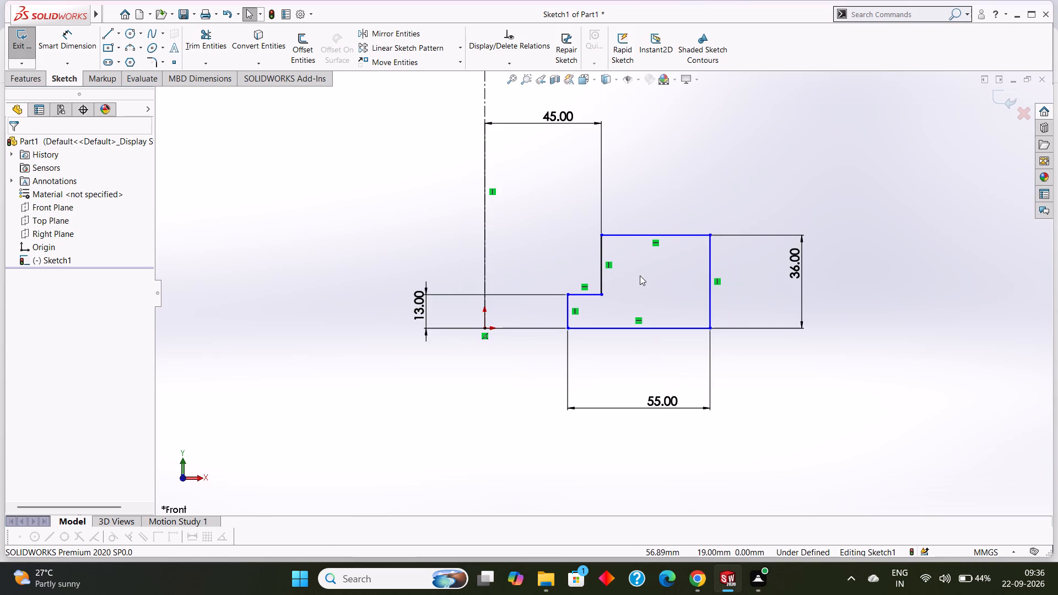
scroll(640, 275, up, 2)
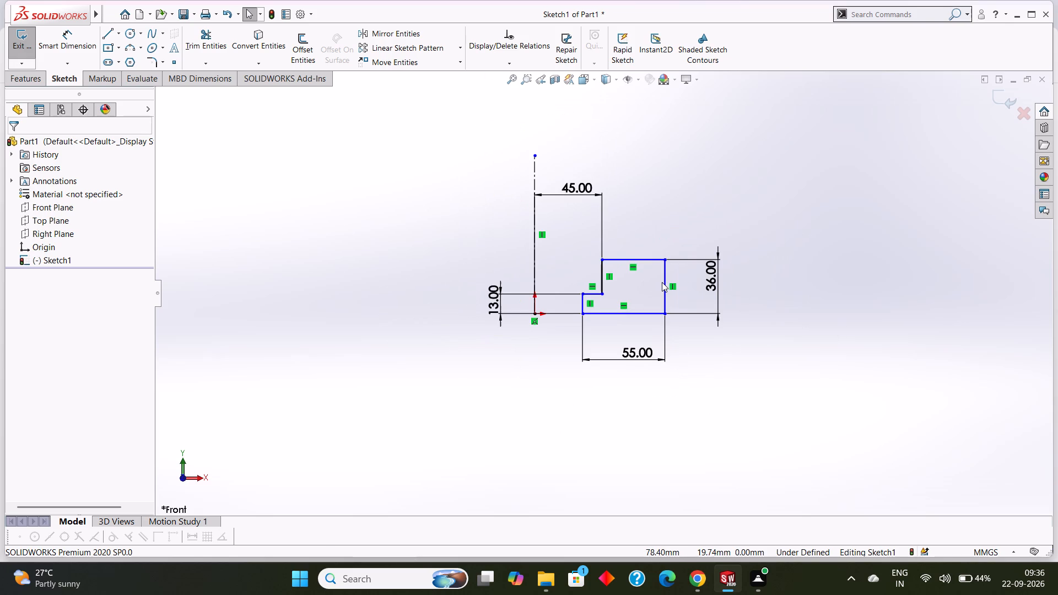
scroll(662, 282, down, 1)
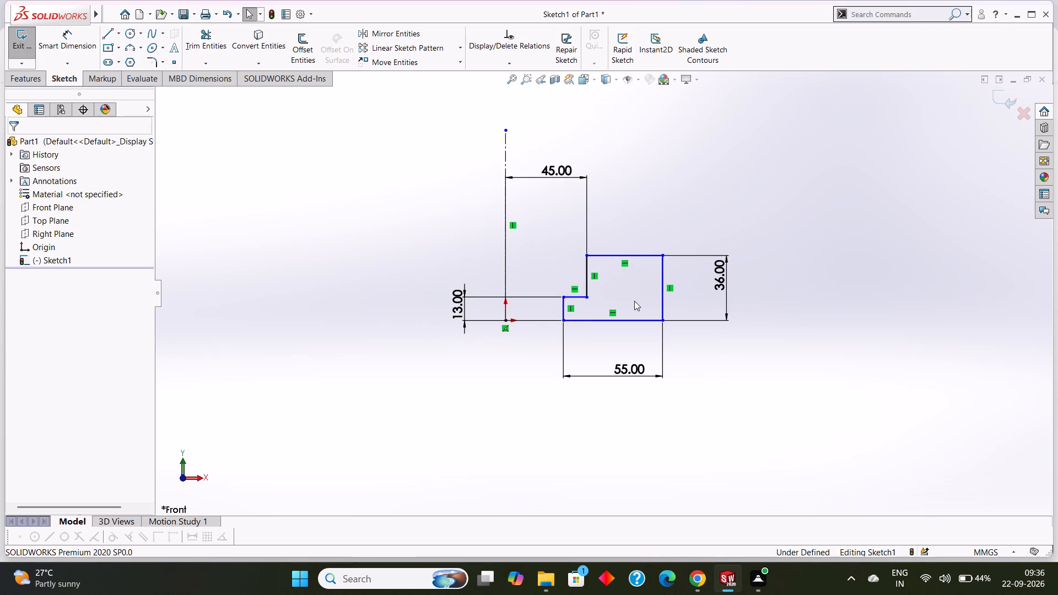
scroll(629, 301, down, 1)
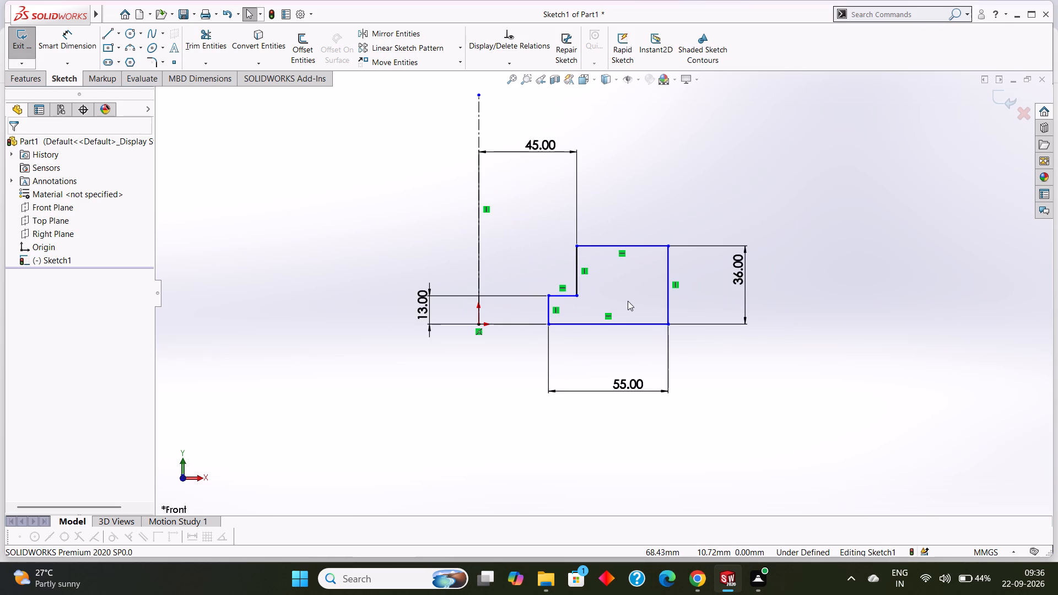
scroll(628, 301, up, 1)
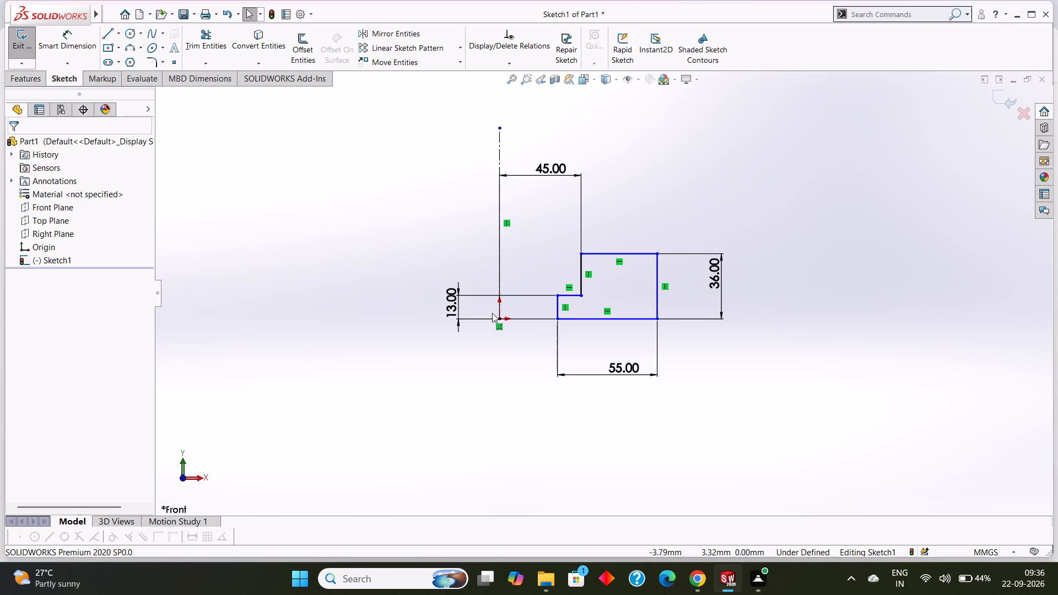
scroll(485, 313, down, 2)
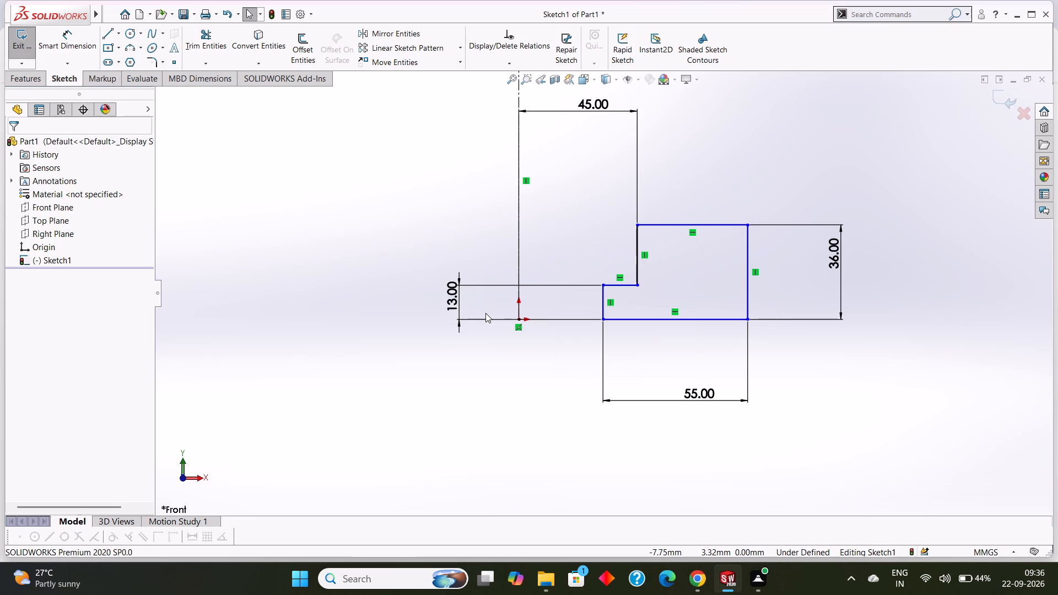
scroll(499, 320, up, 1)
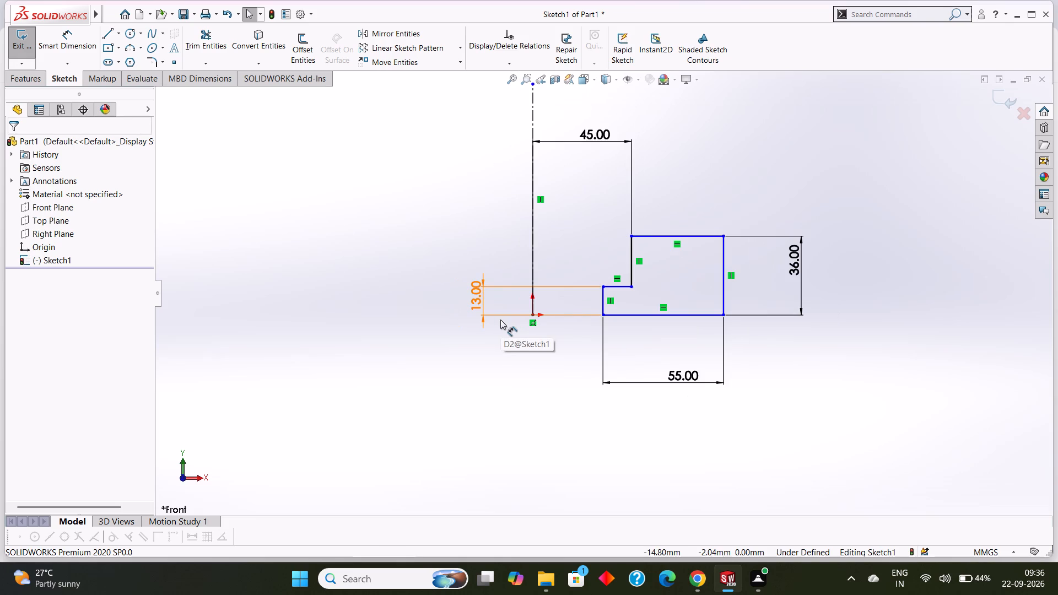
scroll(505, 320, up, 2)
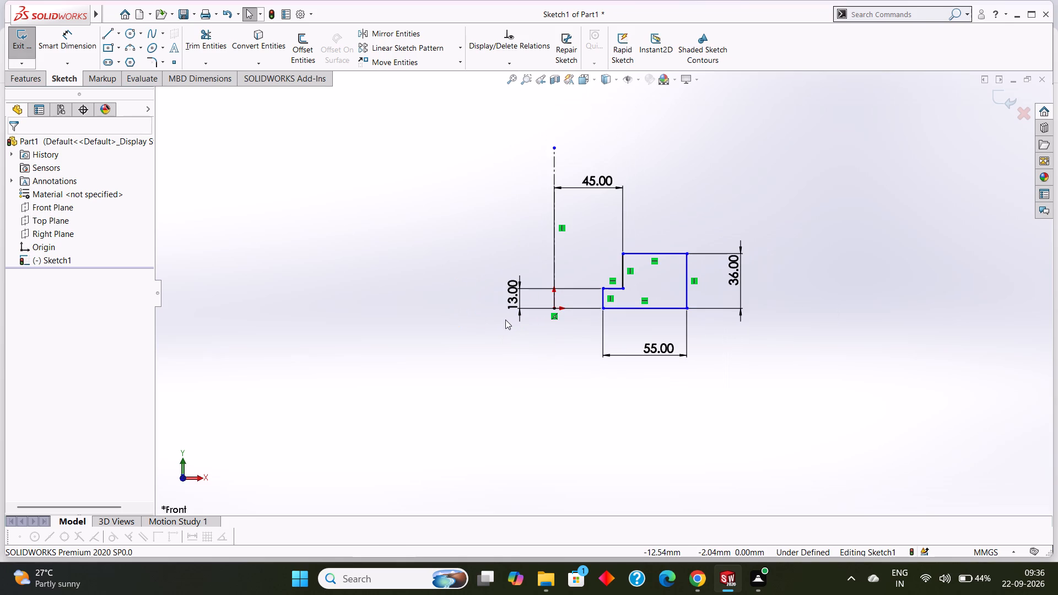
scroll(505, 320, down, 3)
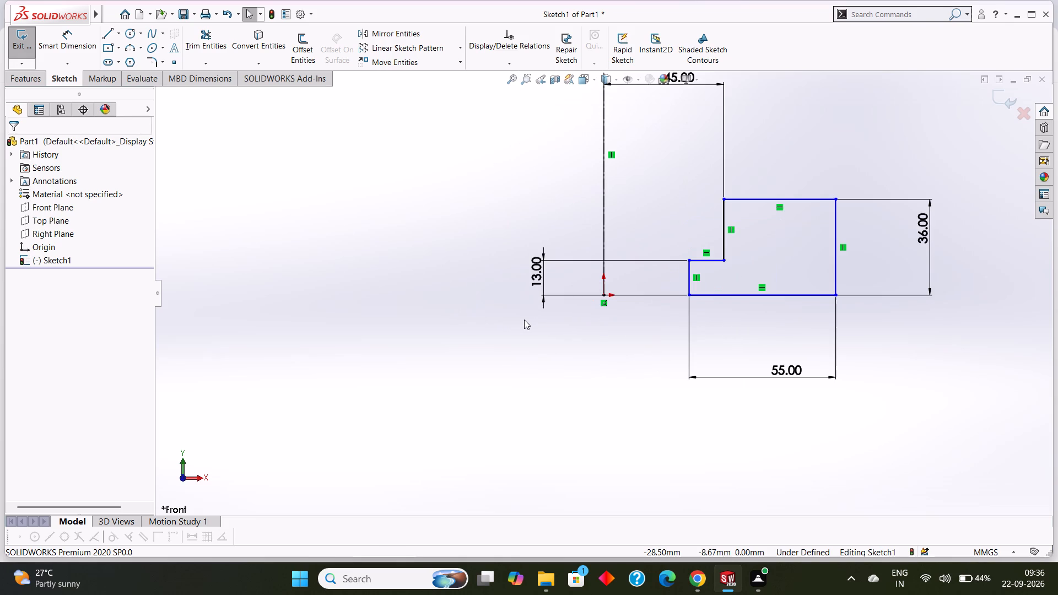
Examine the dimensioned profile and its position relative to the origin and the vertical centerline.
scroll(527, 318, down, 1)
scroll(527, 318, up, 1)
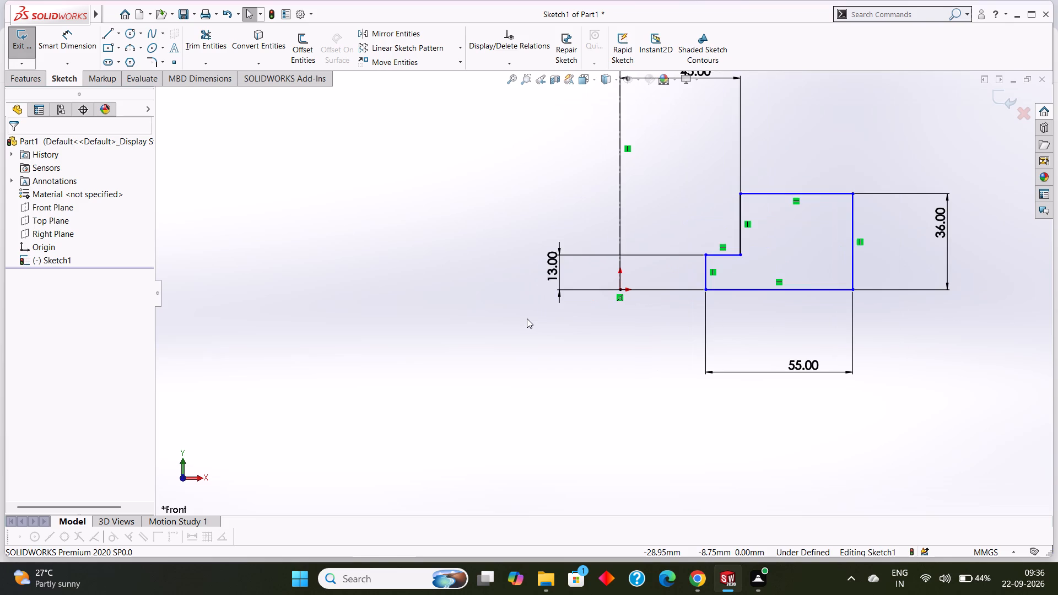
scroll(527, 318, up, 2)
scroll(630, 314, down, 1)
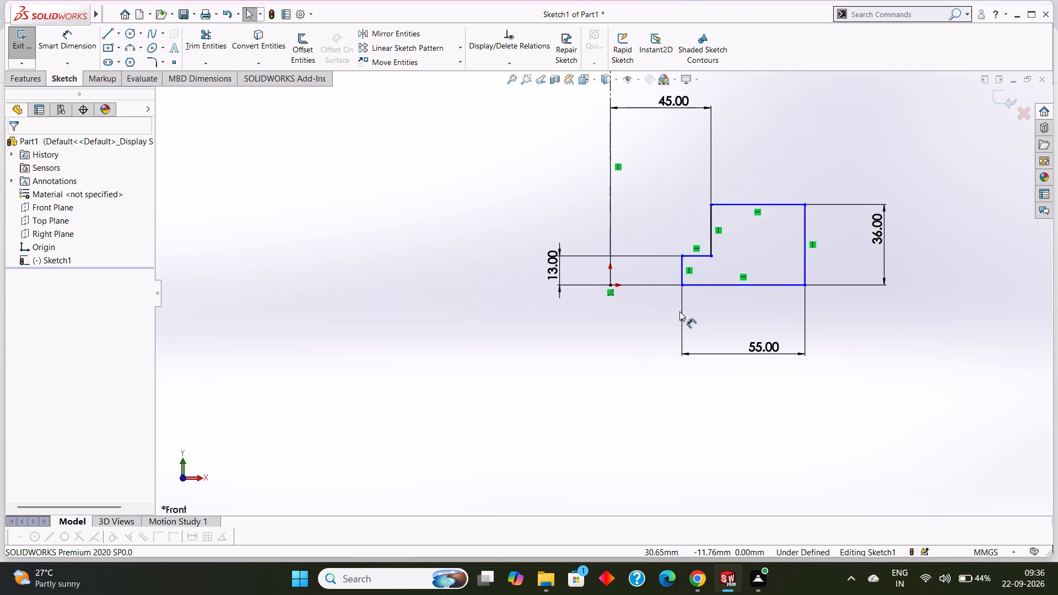
scroll(679, 311, up, 2)
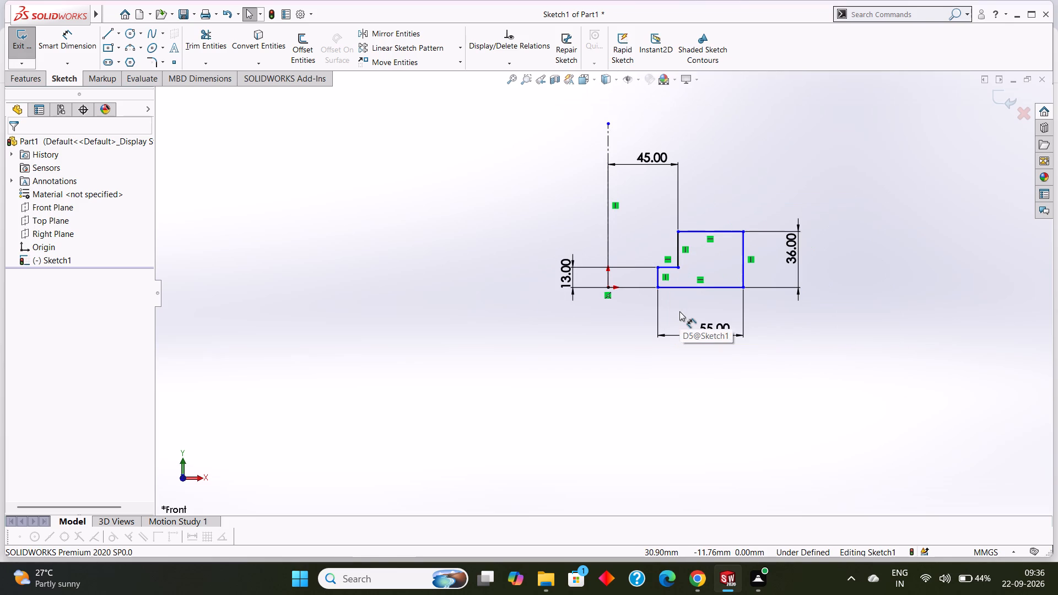
scroll(679, 311, up, 1)
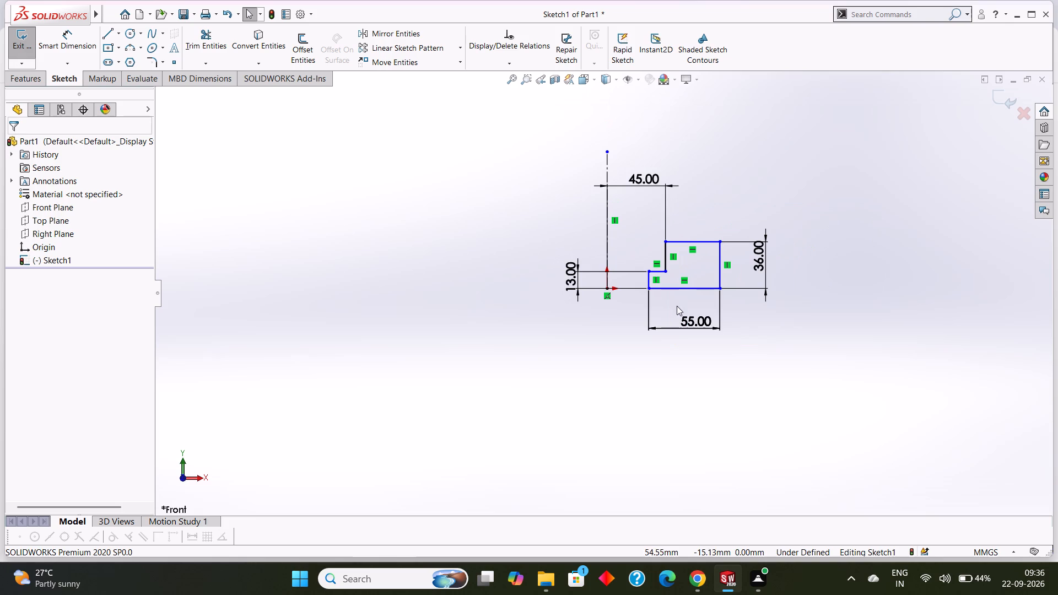
scroll(667, 296, up, 1)
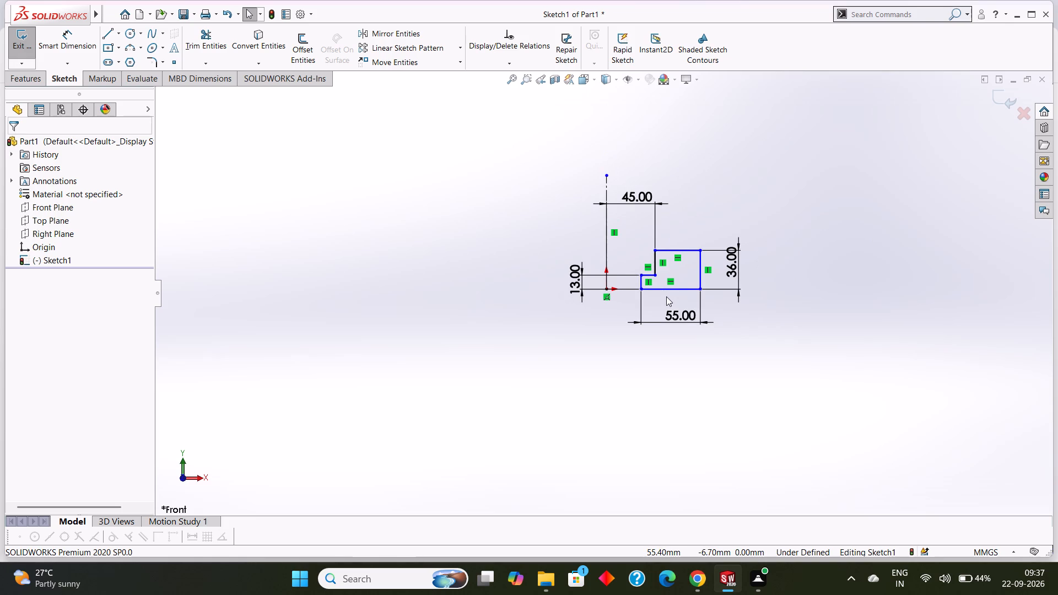
scroll(666, 296, up, 1)
scroll(658, 291, down, 1)
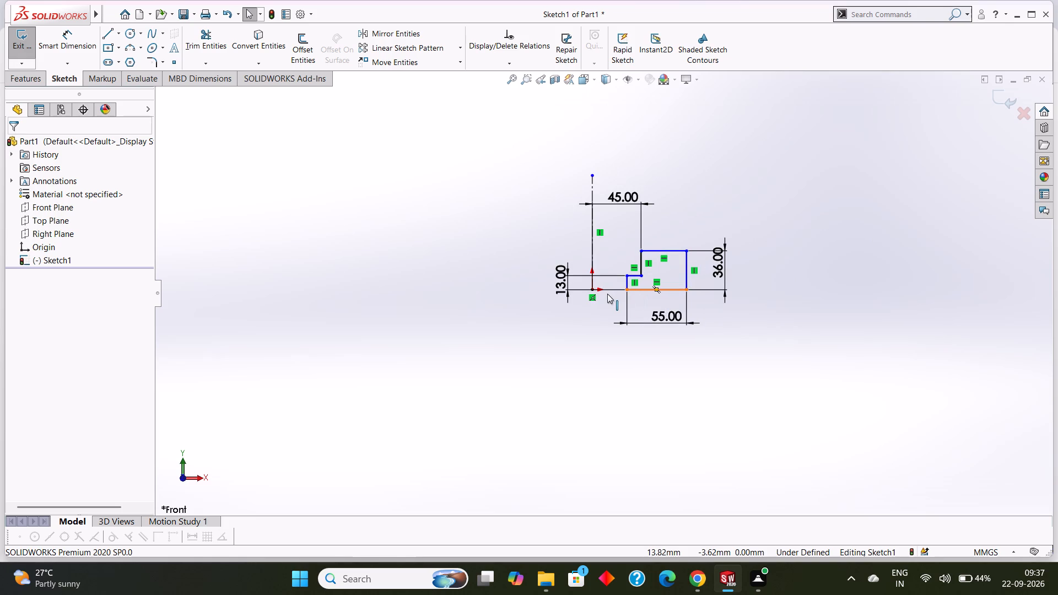
scroll(607, 294, down, 2)
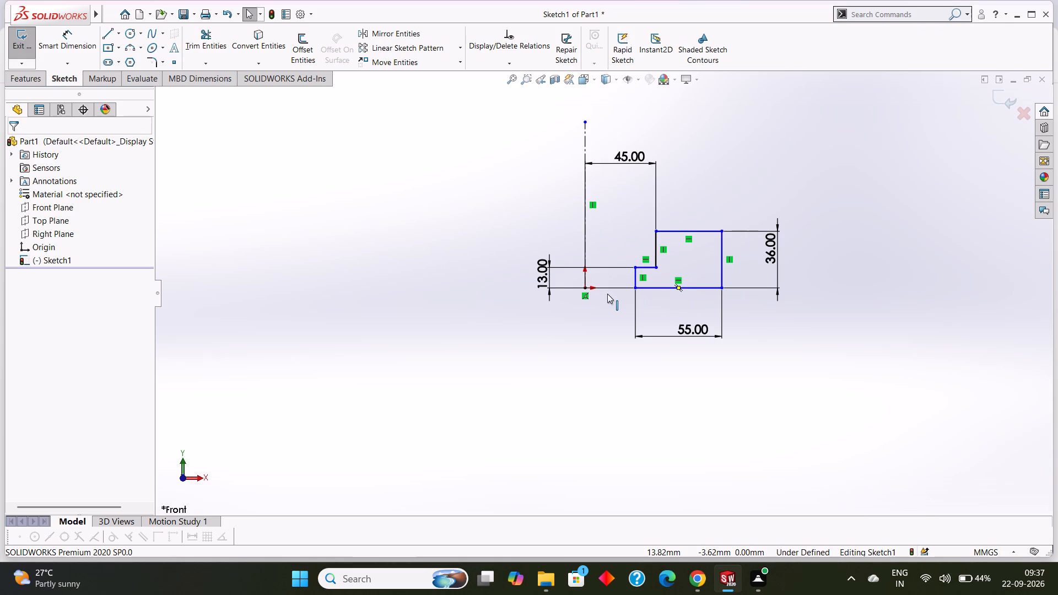
scroll(607, 294, up, 1)
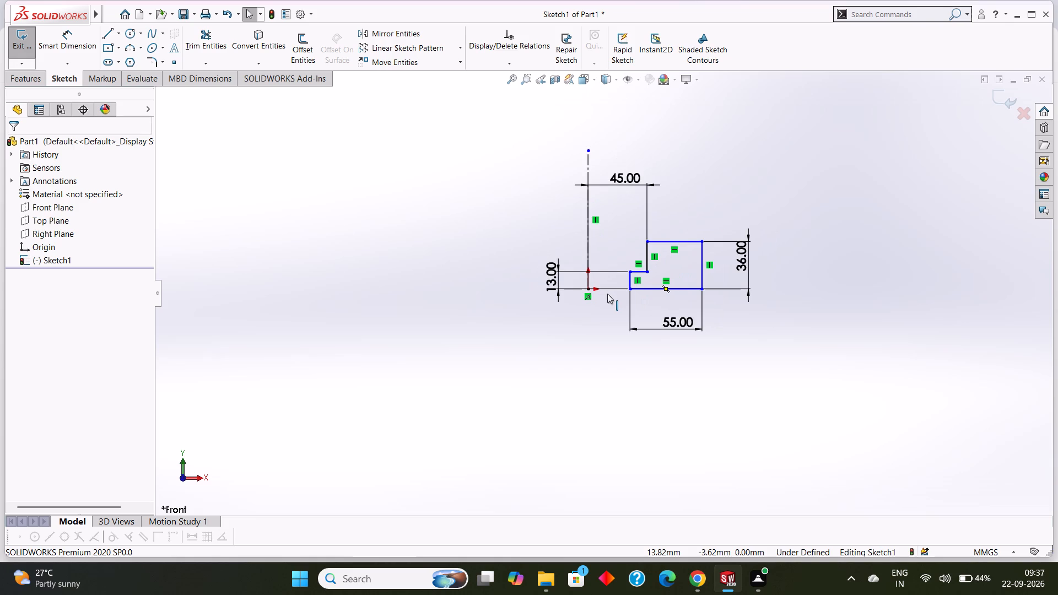
scroll(607, 294, up, 1)
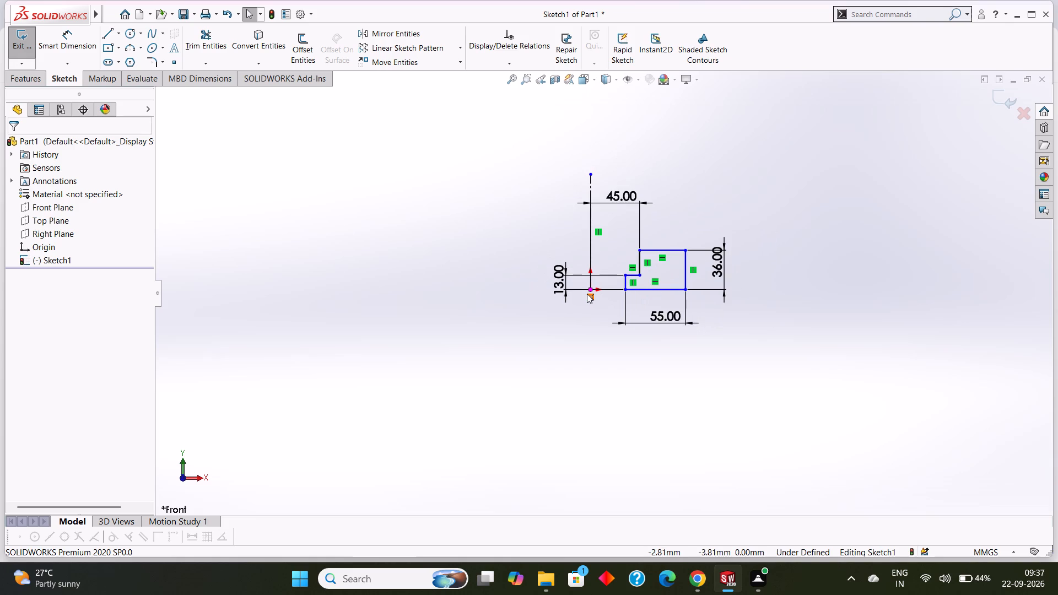
scroll(609, 292, down, 2)
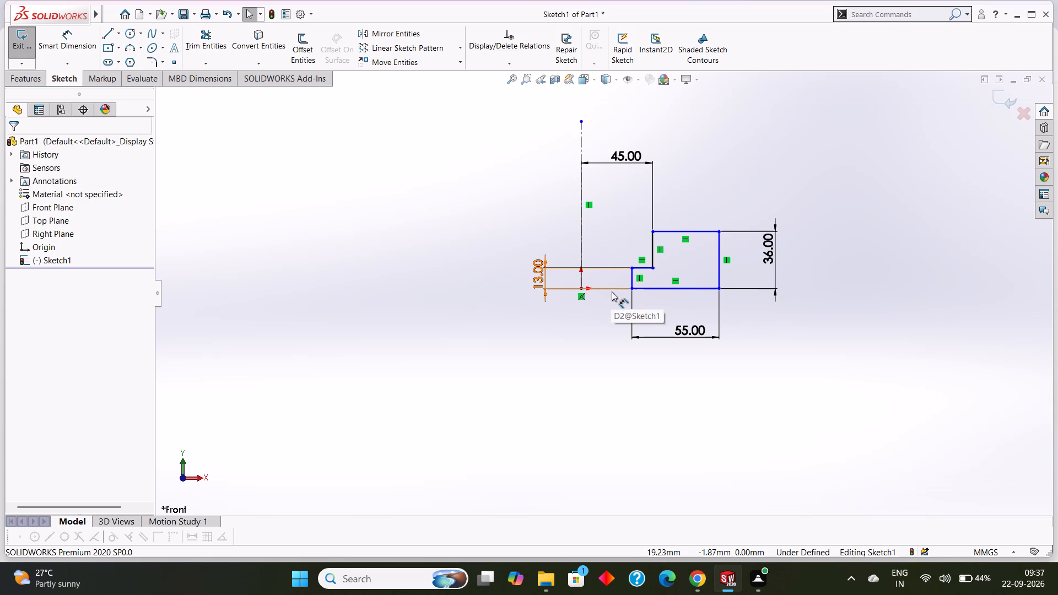
scroll(612, 291, up, 1)
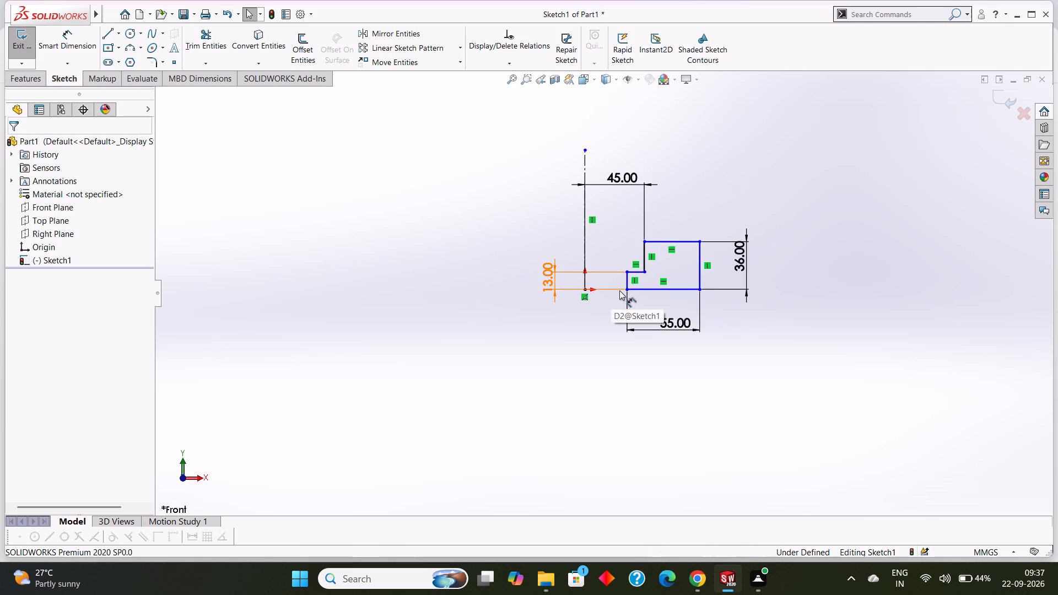
scroll(620, 290, up, 1)
scroll(618, 289, down, 3)
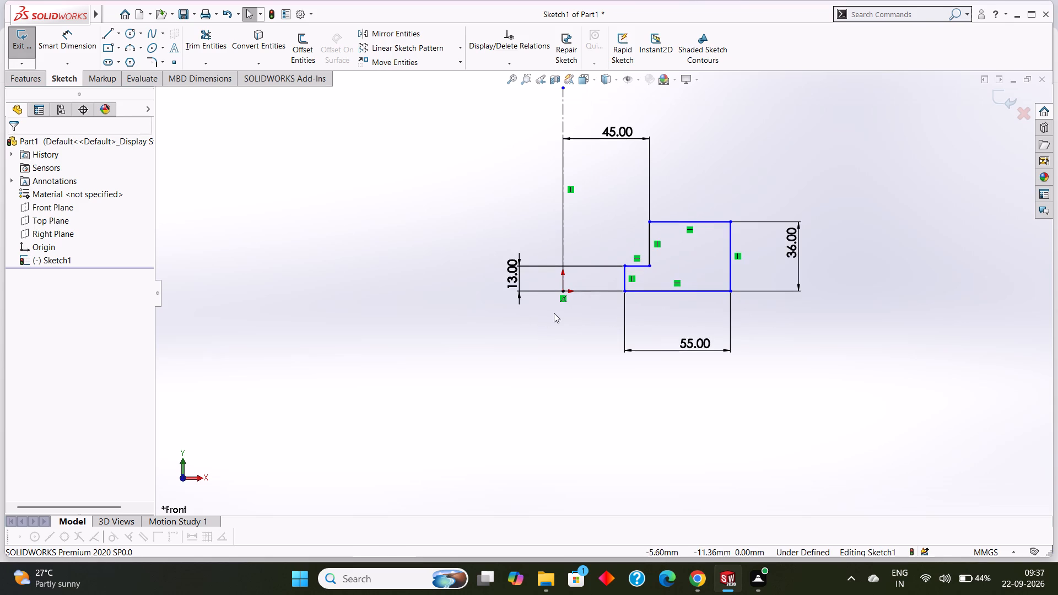
Undo all the dimensions applied to the sketch, back to the undimensioned L-shaped profile and centerline.
key(ctrl+z)
key(ctrl+z)
key(ctrl+z)
key(ctrl+z)
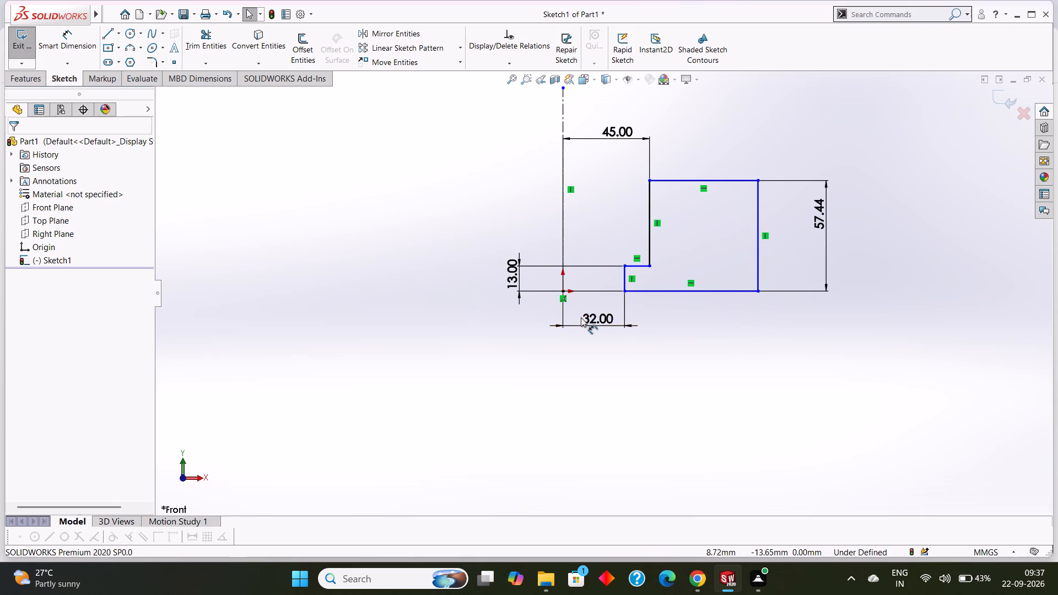
key(ctrl+z)
key(ctrl+z)
key(ctrl+z)
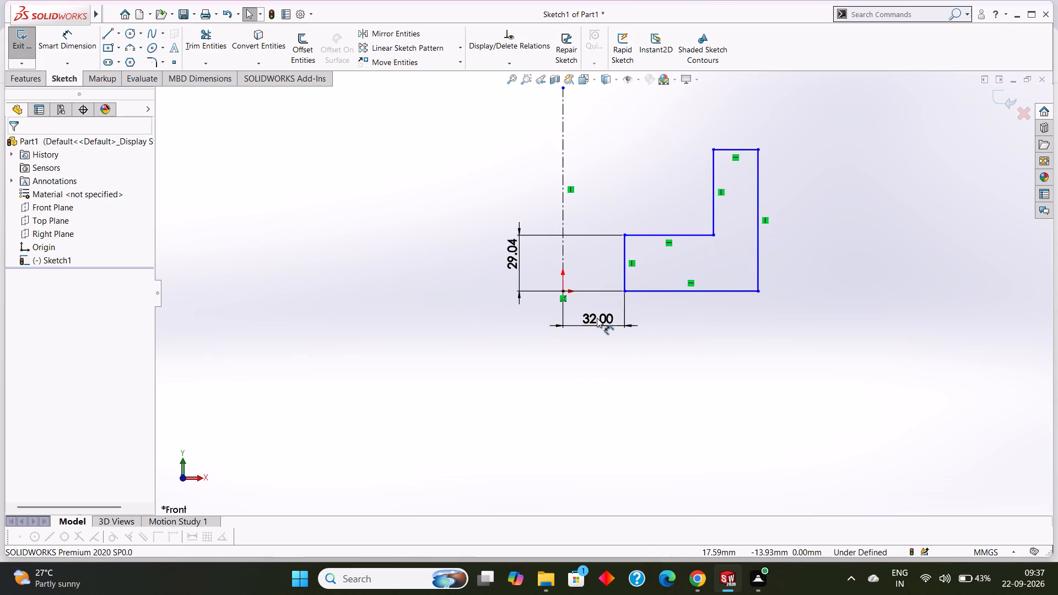
key(ctrl+z)
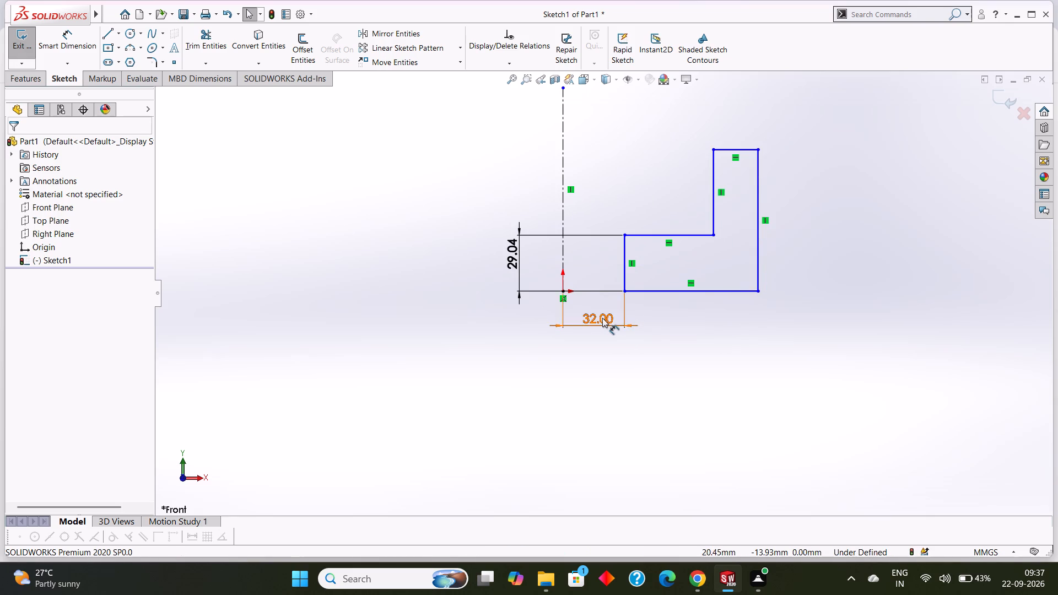
key(ctrl+z)
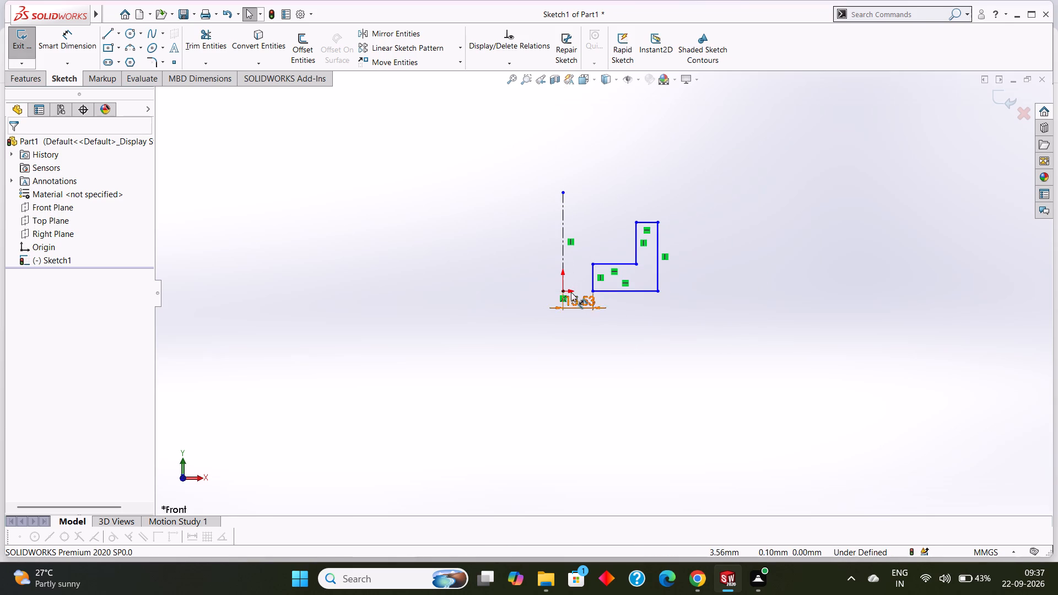
key(ctrl+z)
key(ctrl+z)
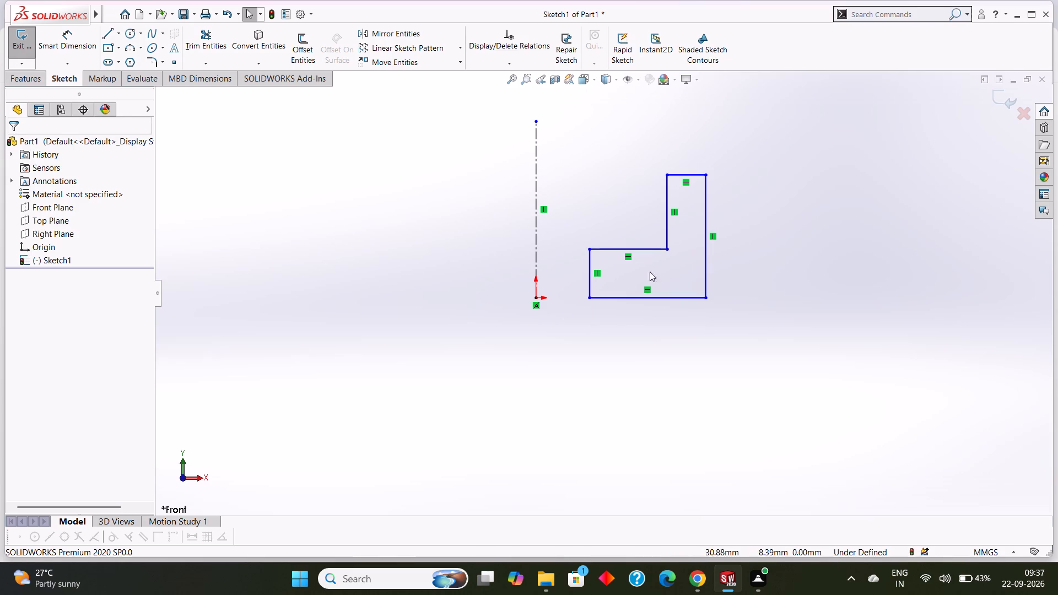
Dimension the doubled distance across the centerline to the profile's short inner vertical edge as 32 mm.
click(92, 41)
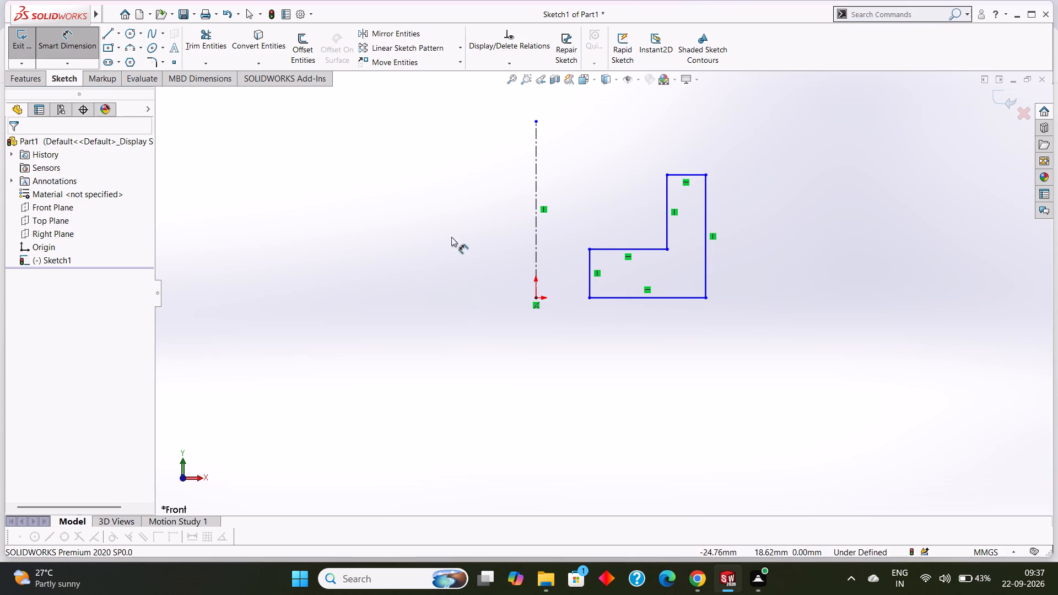
click(587, 268)
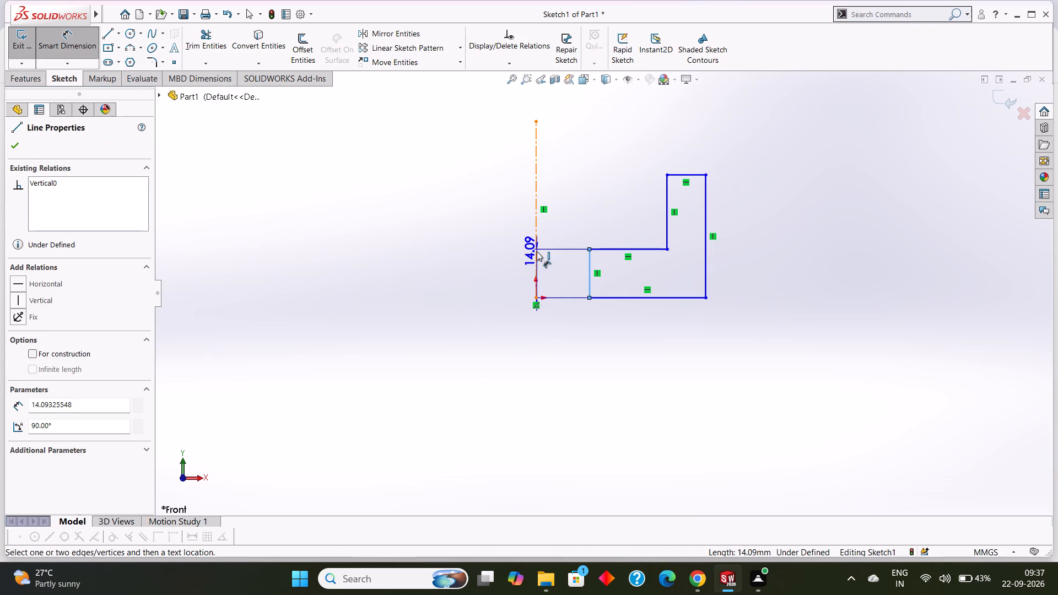
click(537, 251)
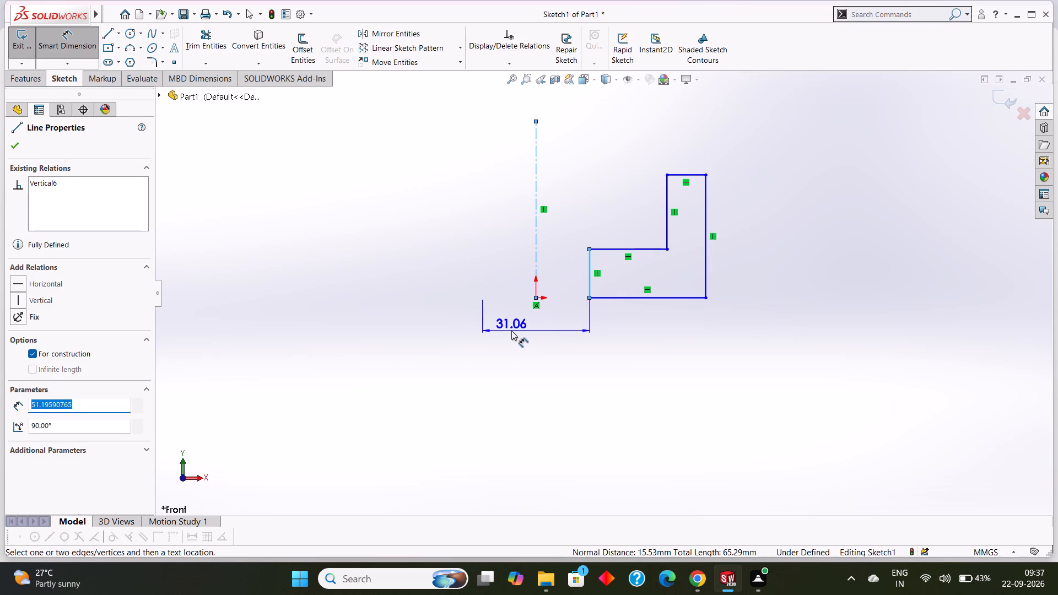
click(511, 330)
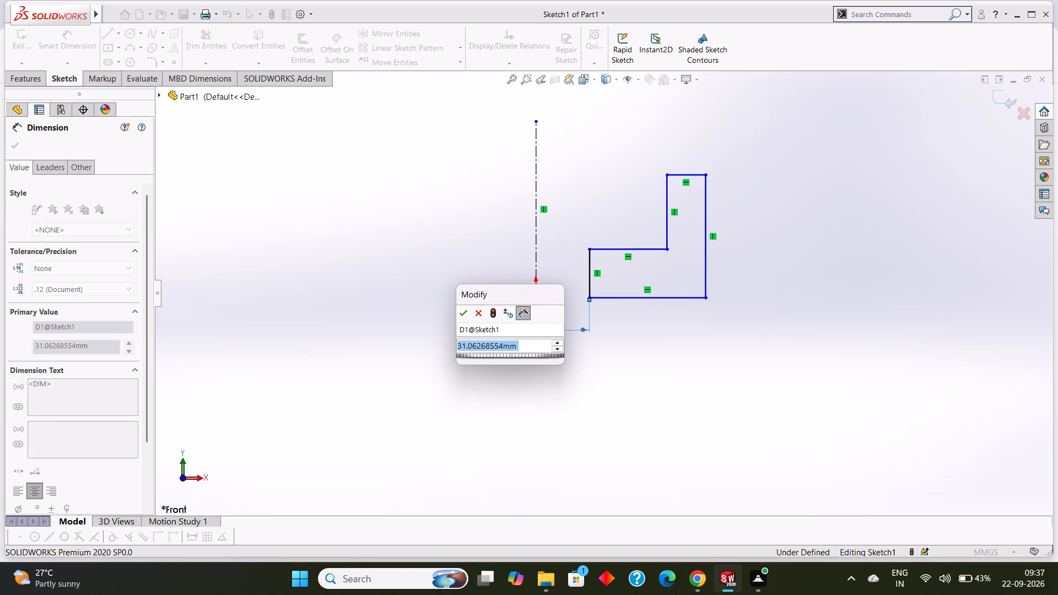
key(BackSpace)
key(3)
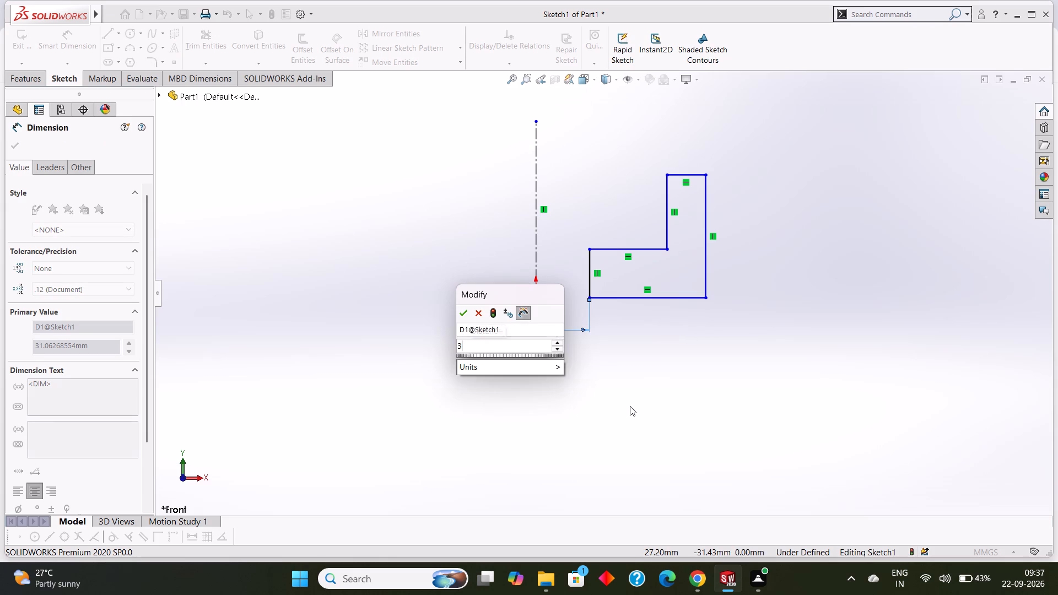
key(2)
key(Return)
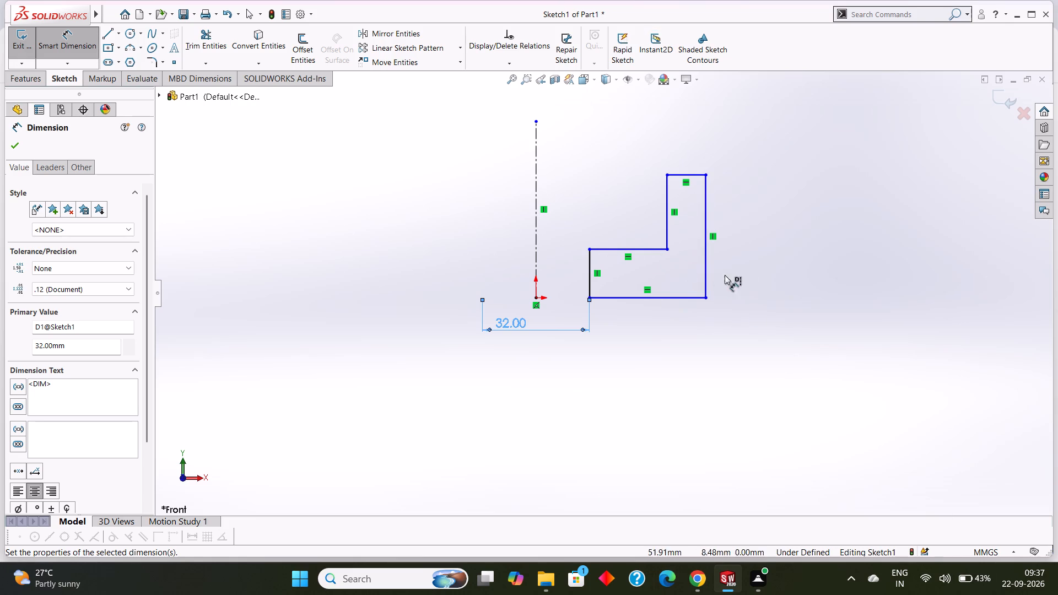
Dimension the horizontal distance from the origin to the upper inner corner of the profile's tall leg as 45 mm.
click(666, 172)
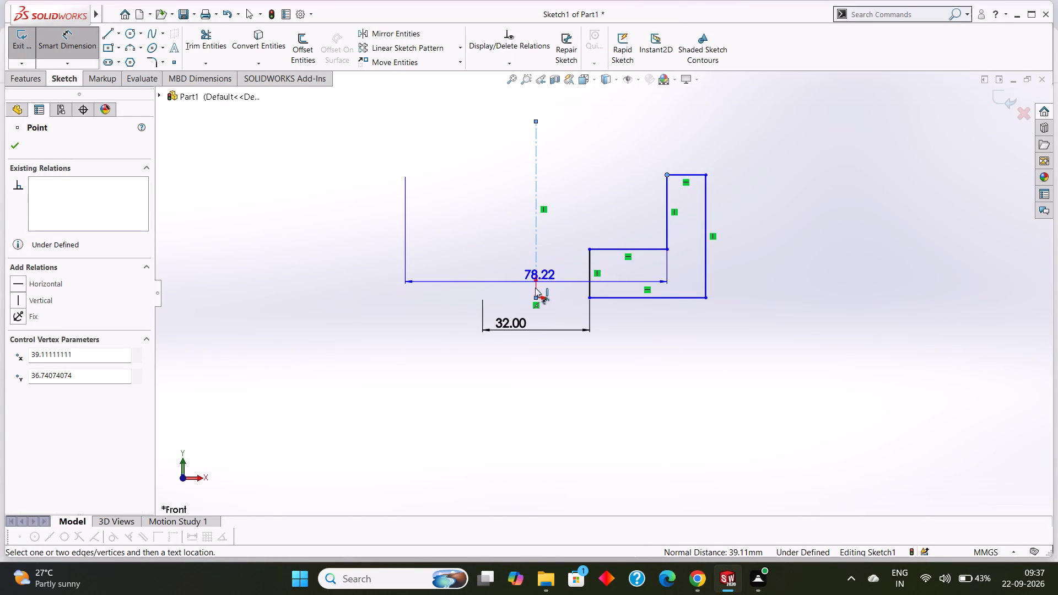
click(536, 297)
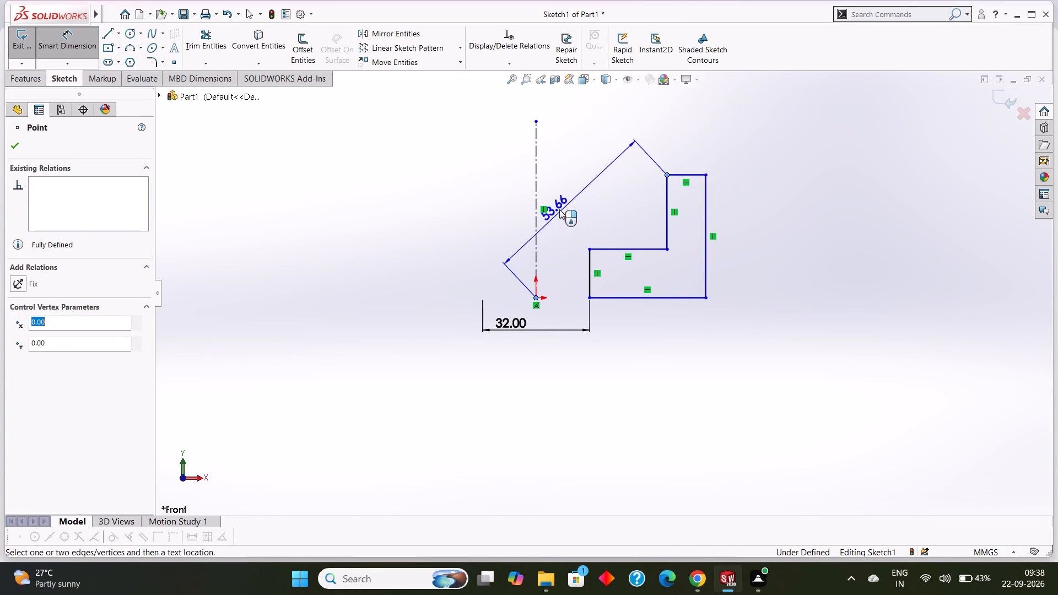
click(591, 142)
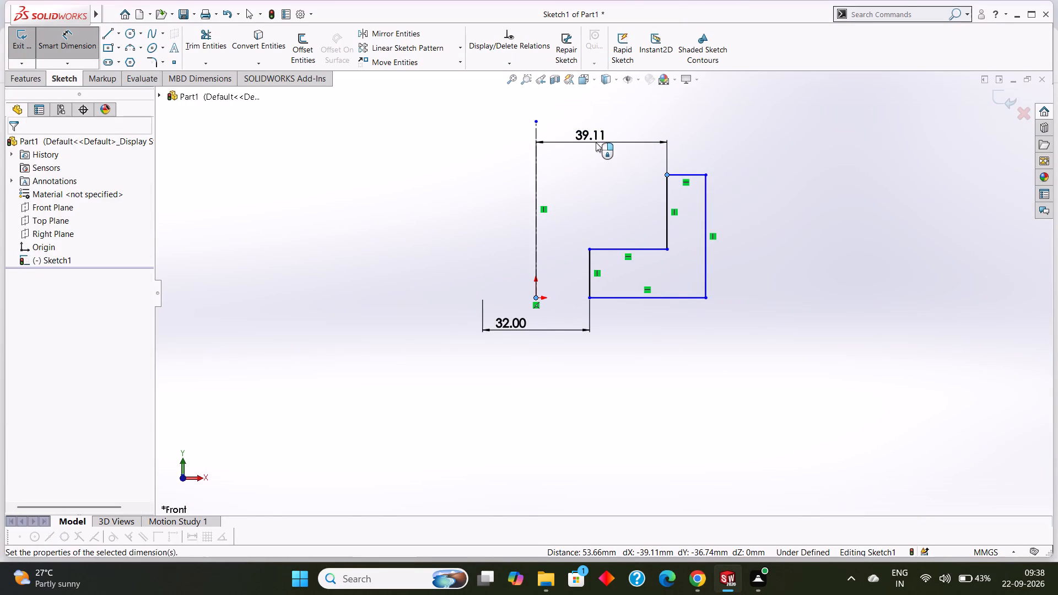
text(45)
key(Return)
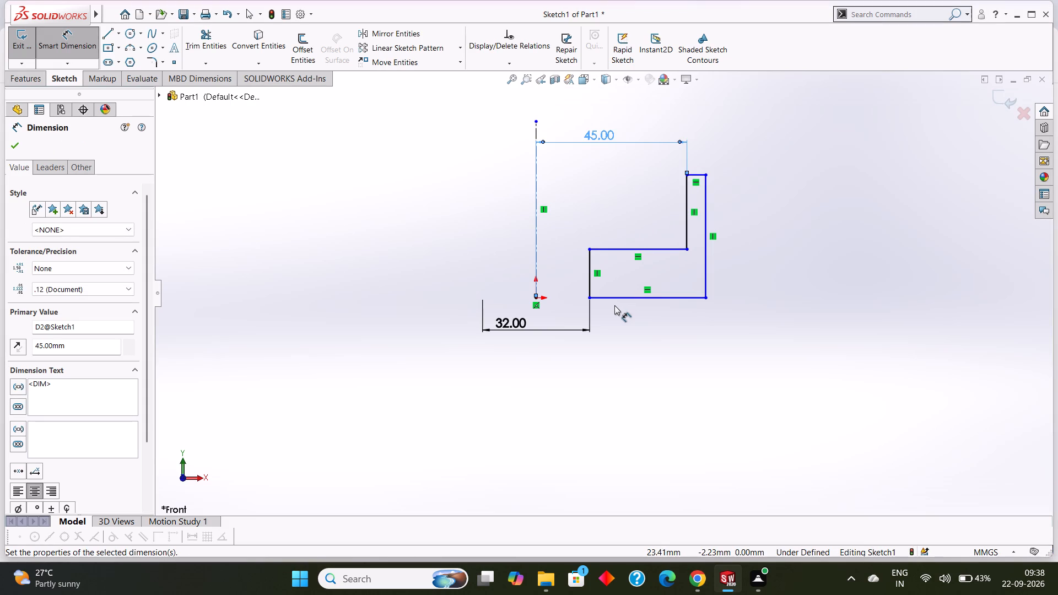
Dimension the horizontal distance from the origin to the profile's bottom outer corner as 55 mm.
click(537, 299)
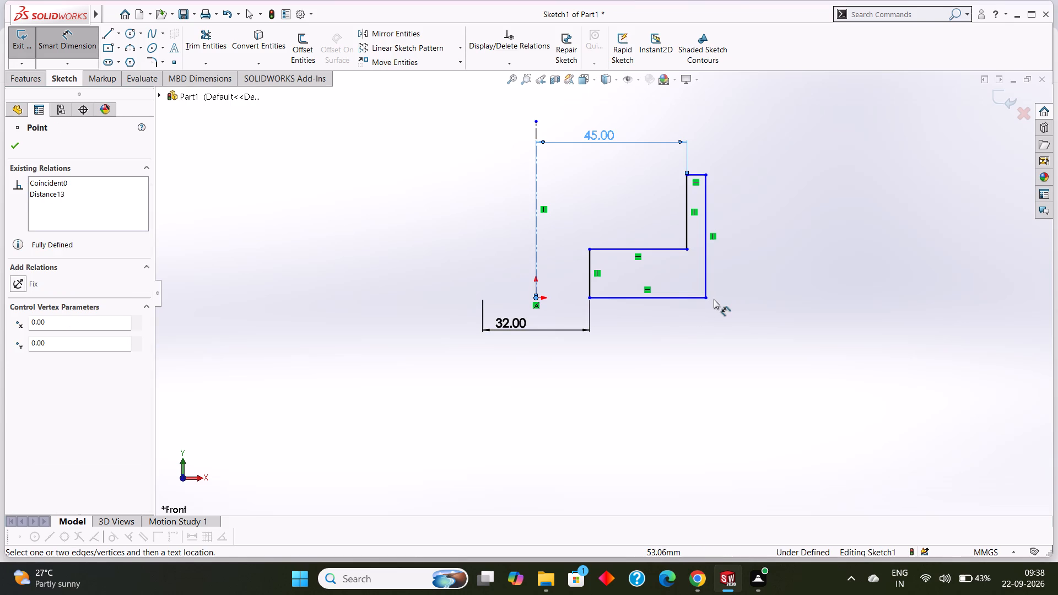
click(707, 298)
click(671, 331)
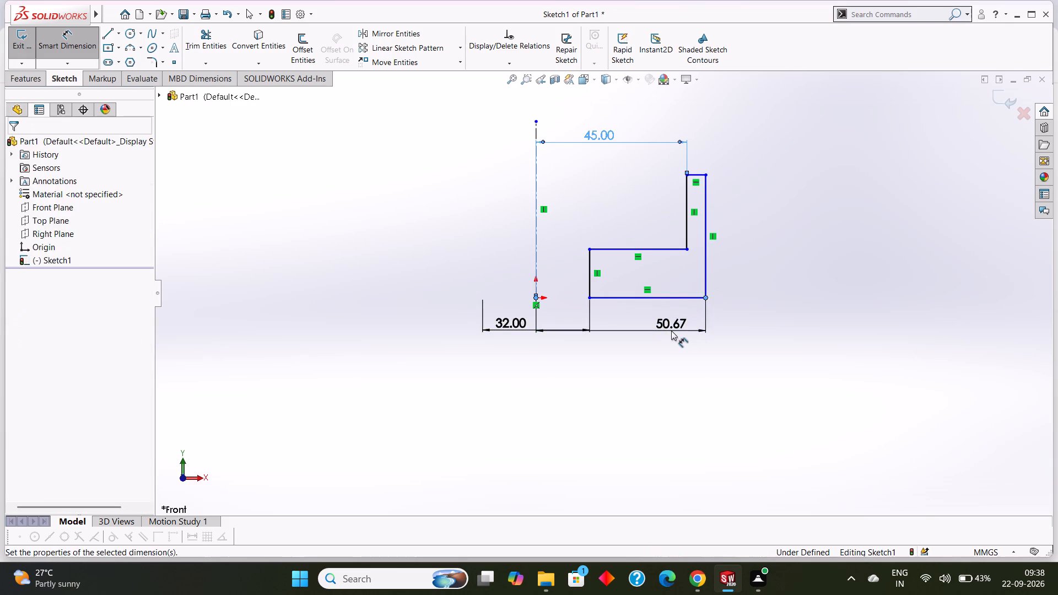
text(55)
key(Return)
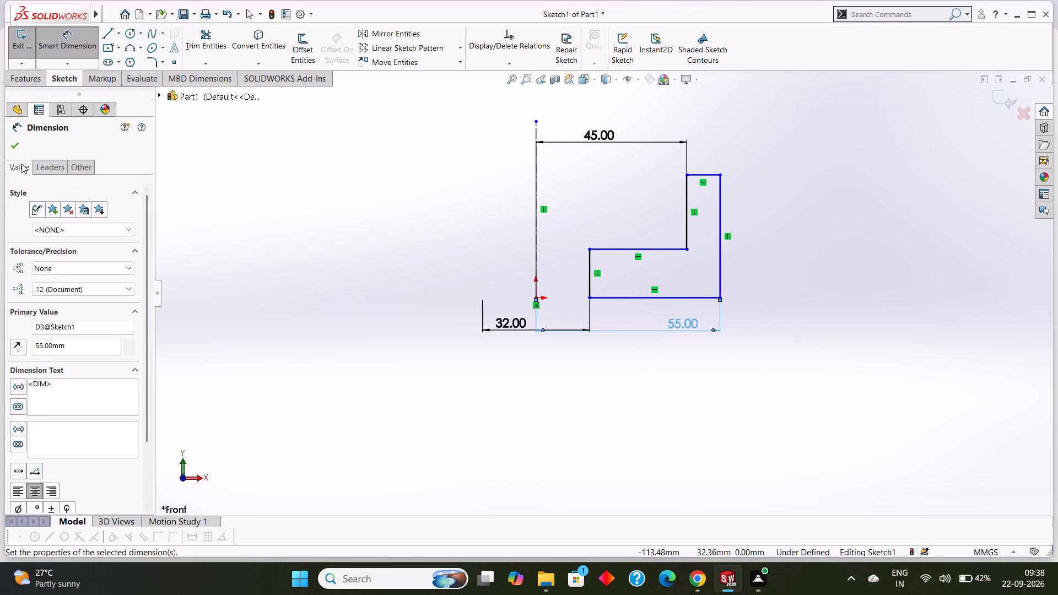
click(10, 152)
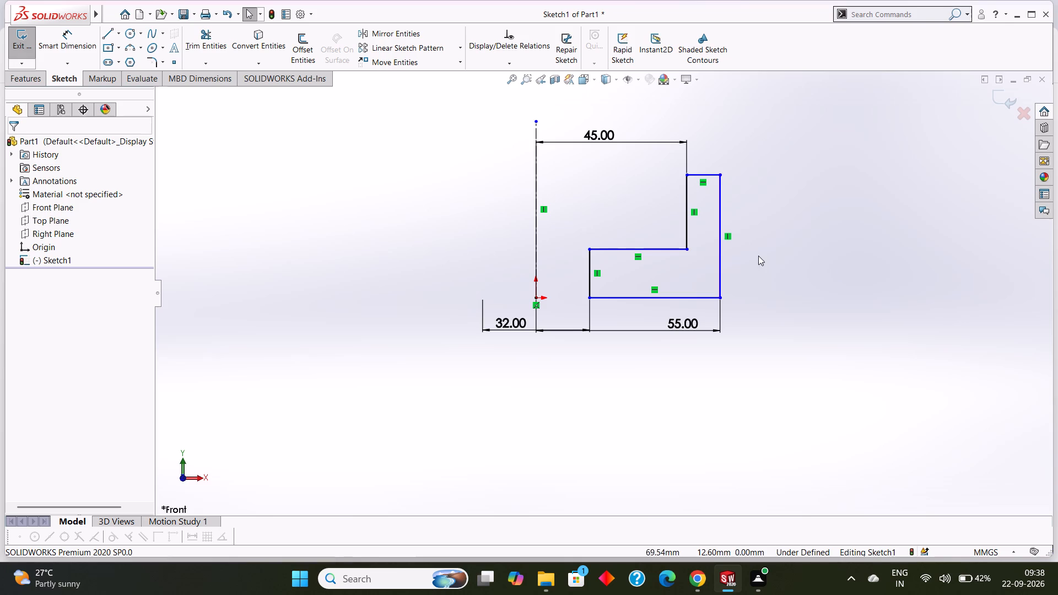
Dimension the length of the profile's short inner vertical edge as 13 mm.
click(591, 257)
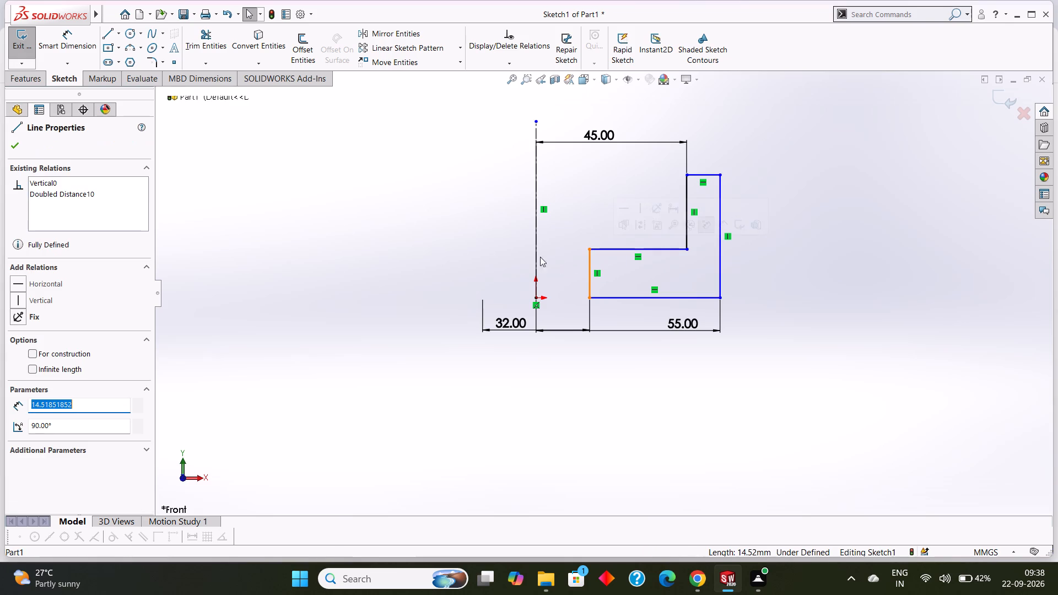
click(9, 146)
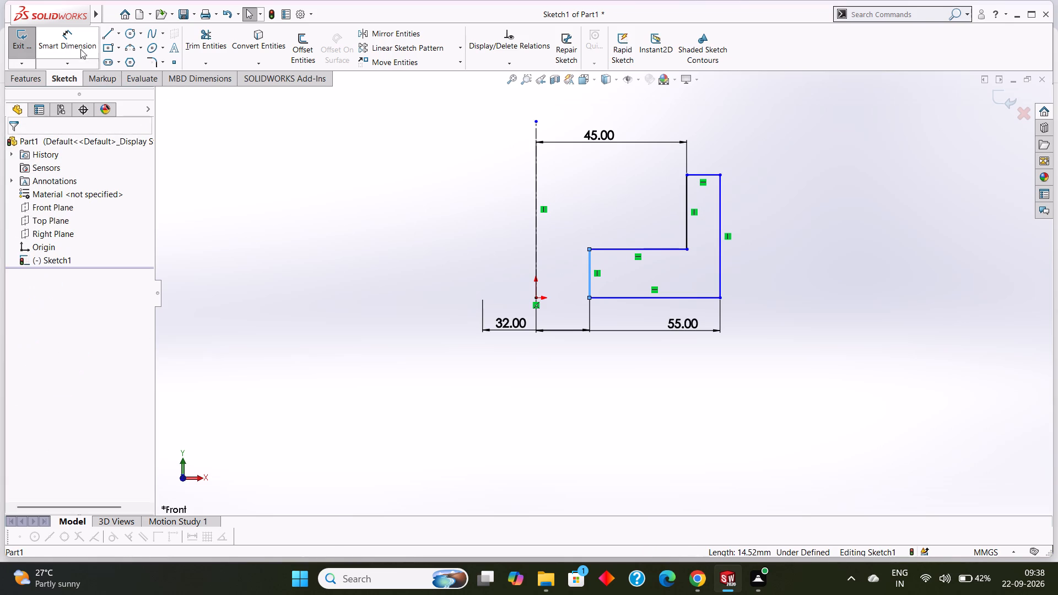
click(74, 44)
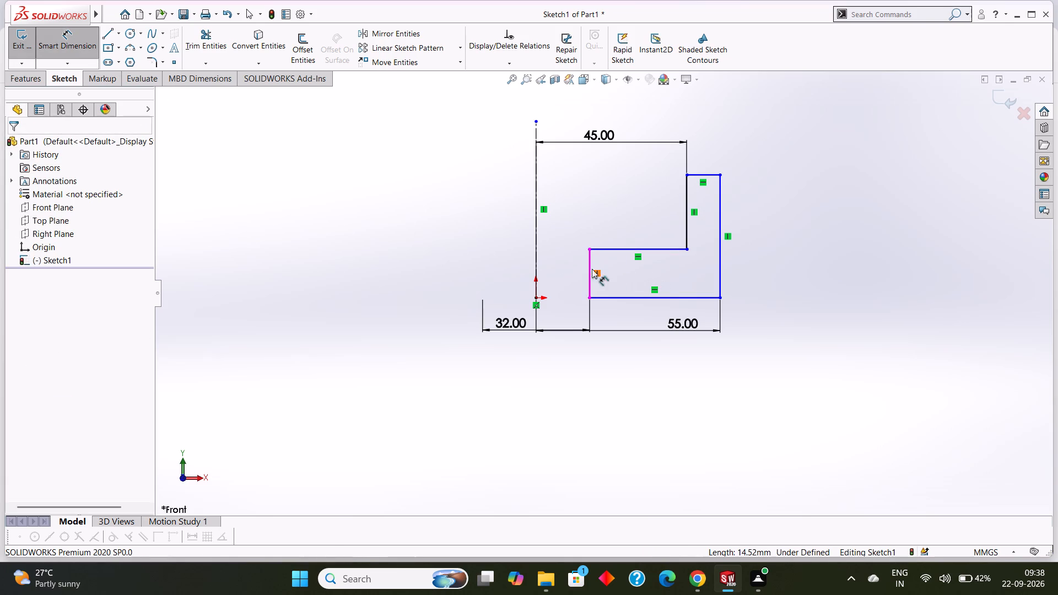
click(589, 263)
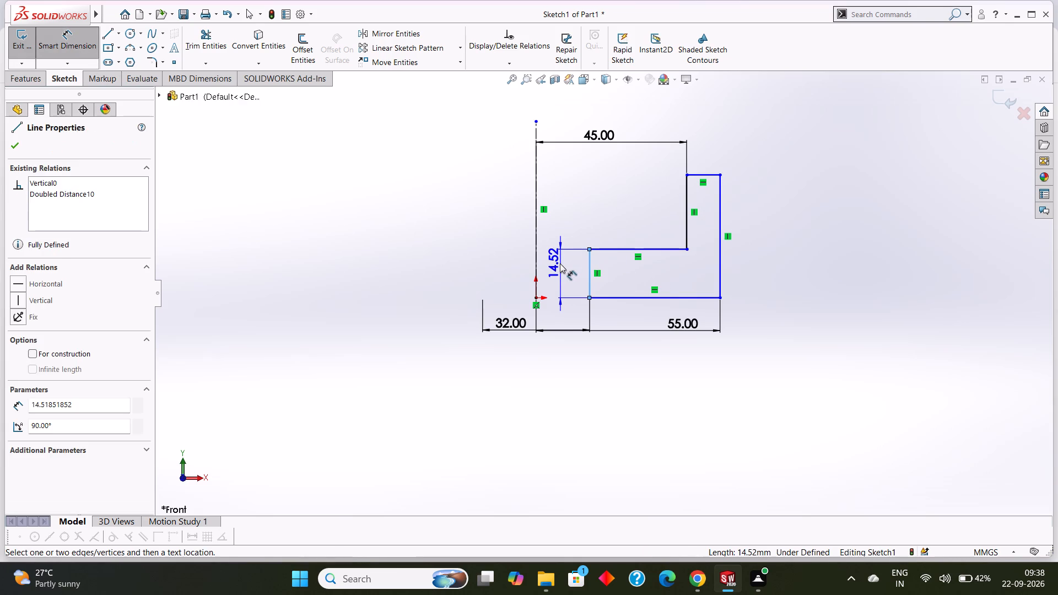
click(560, 263)
key(1)
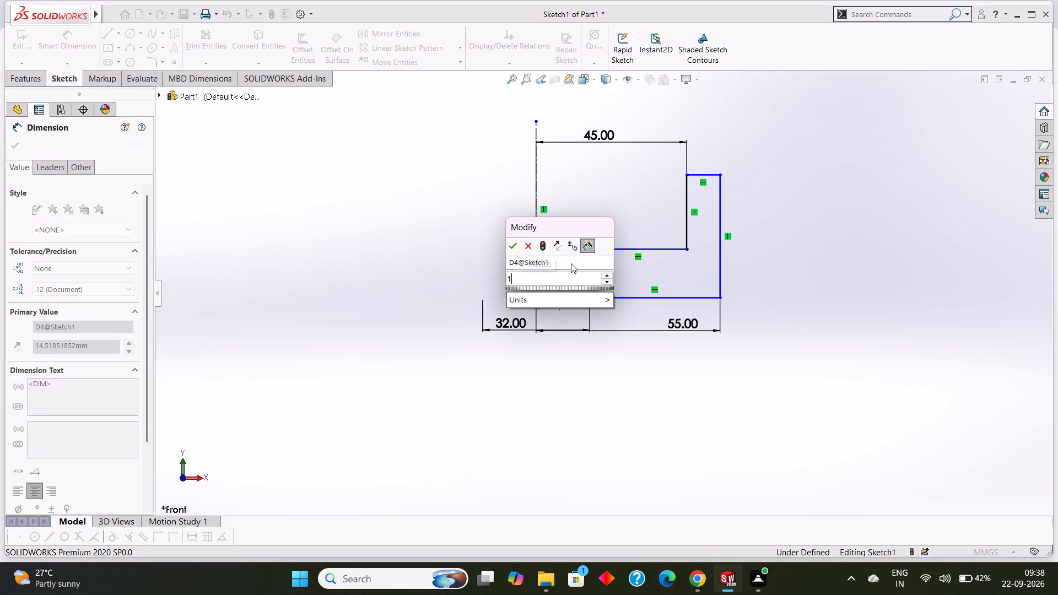
key(3)
key(Return)
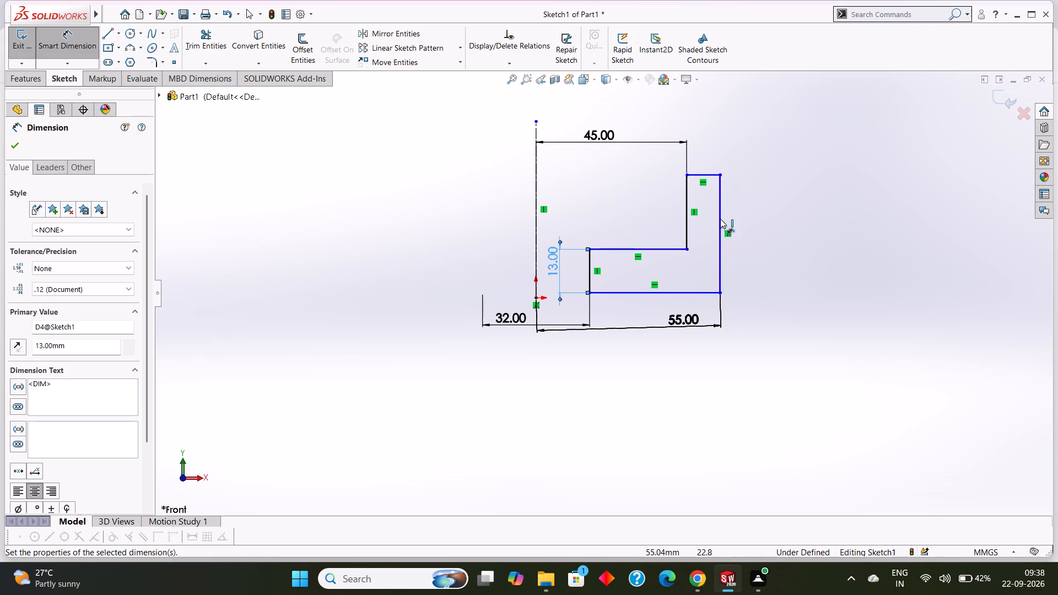
Dimension the length of the profile's tall outer vertical edge as 36 mm.
click(721, 195)
click(782, 196)
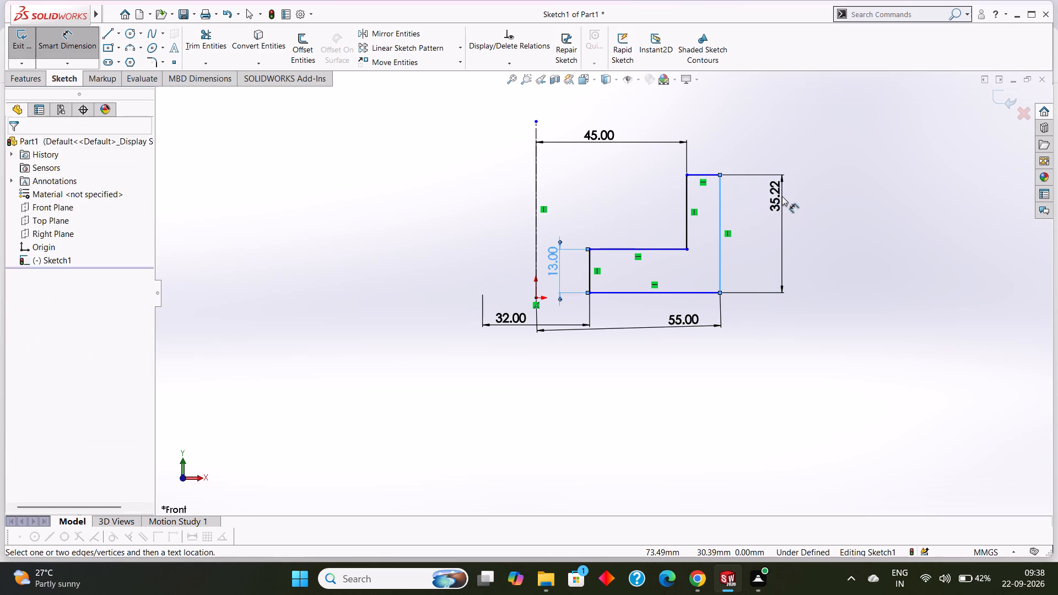
text(36)
key(Return)
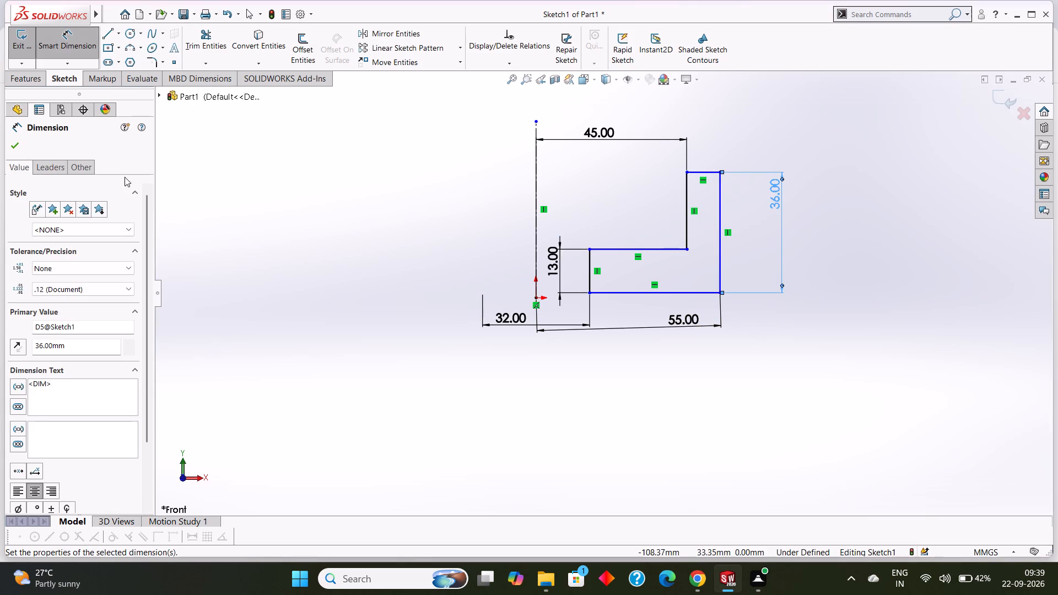
click(10, 142)
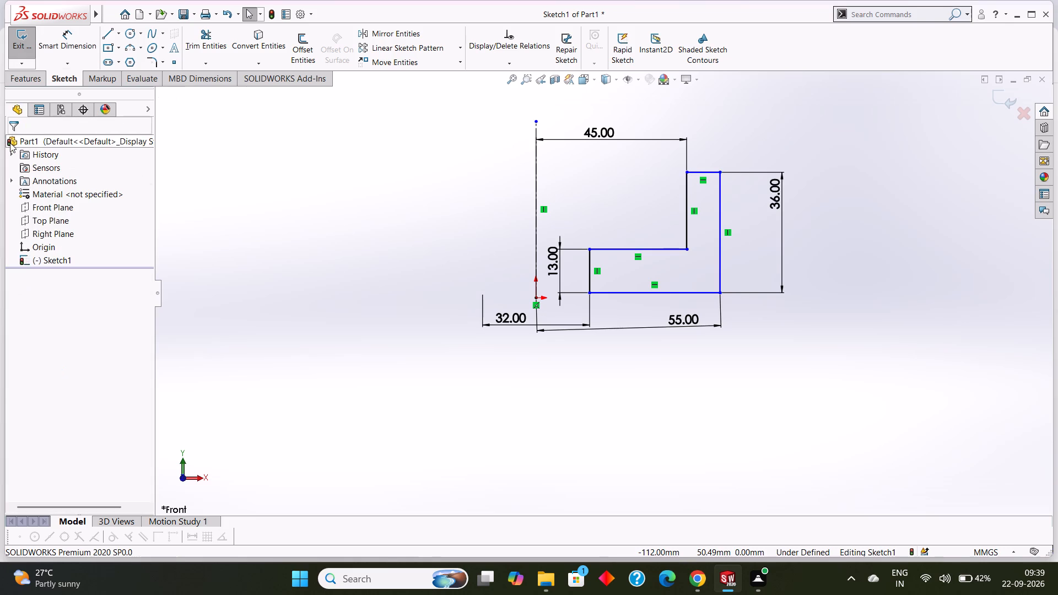
Revolve the L-shaped profile 360 degrees about the vertical centerline into a solid.
click(24, 83)
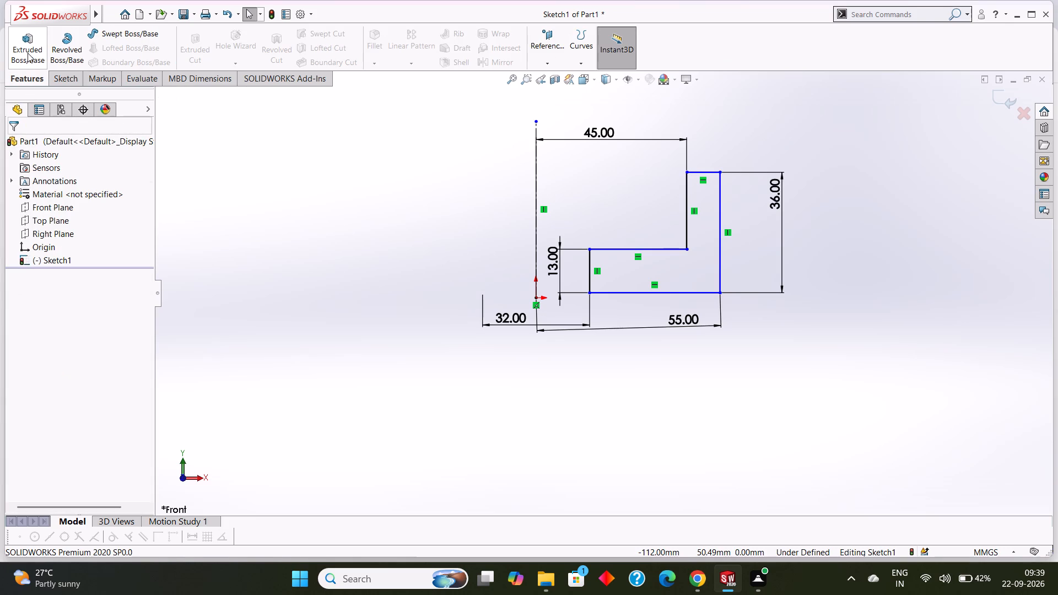
click(67, 51)
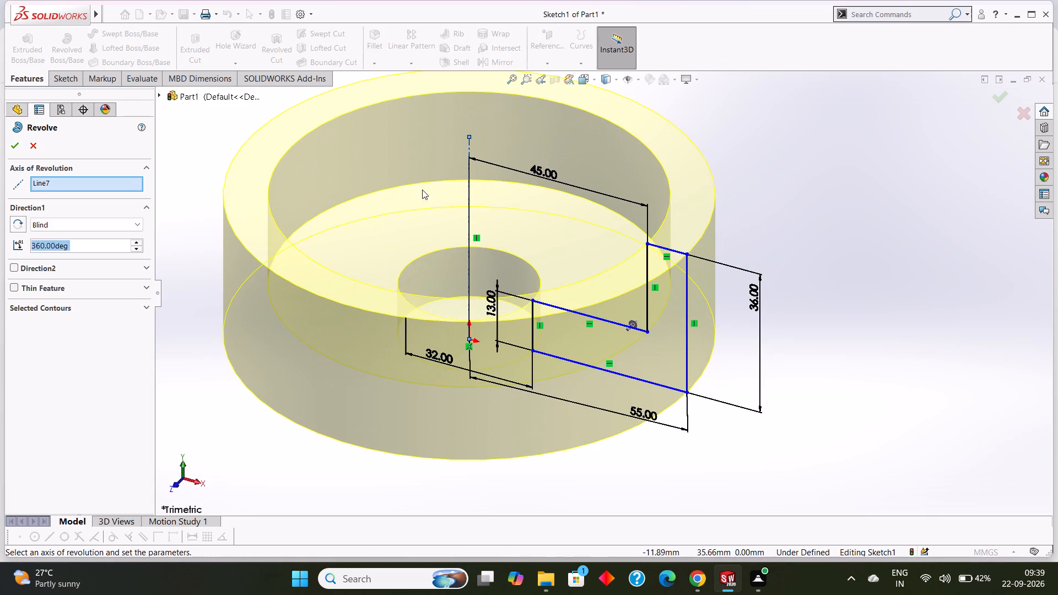
click(10, 149)
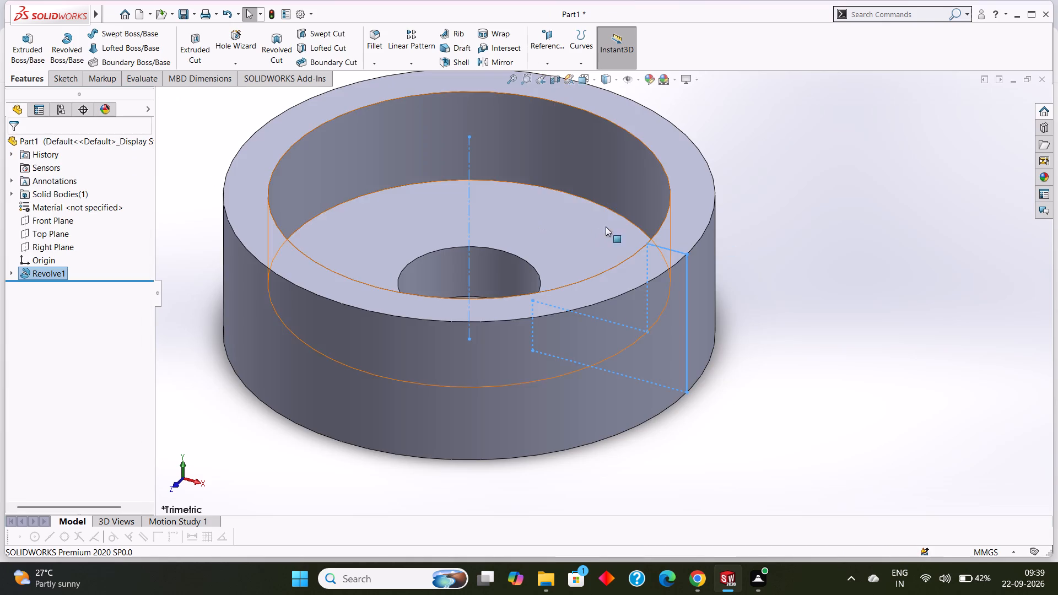
click(787, 219)
Start a new sketch on the ring's top annular face, viewed normal to the sketch plane.
middle_drag(806, 232, 824, 236)
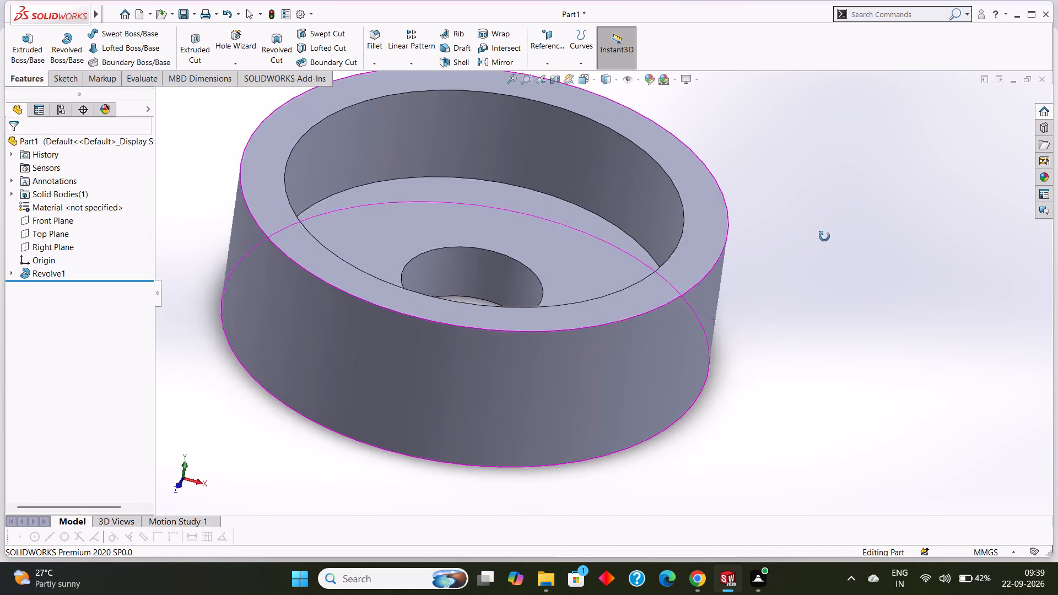
middle_drag(824, 236, 837, 240)
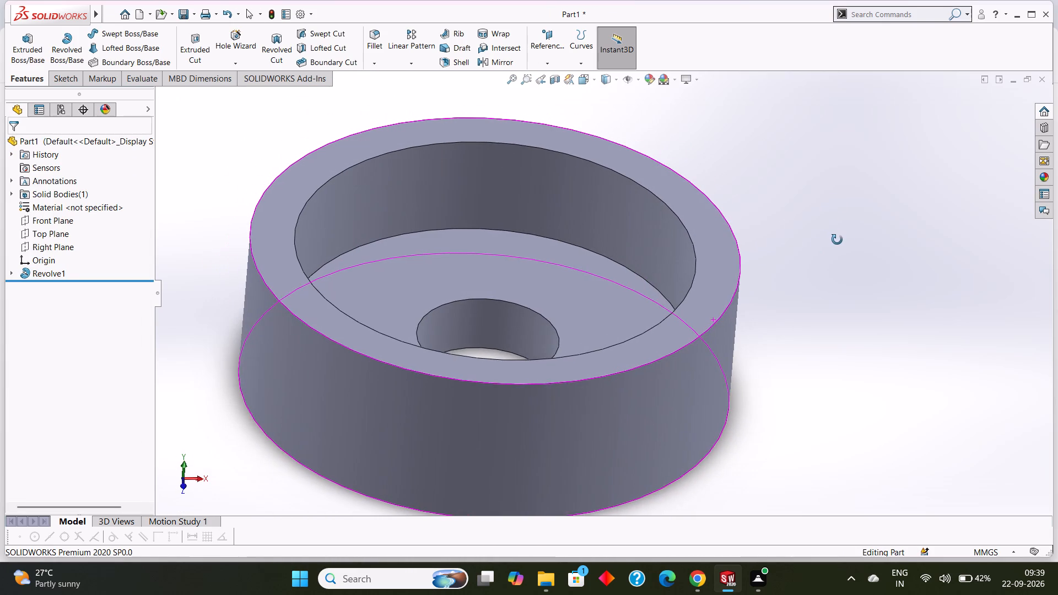
middle_drag(837, 240, 838, 254)
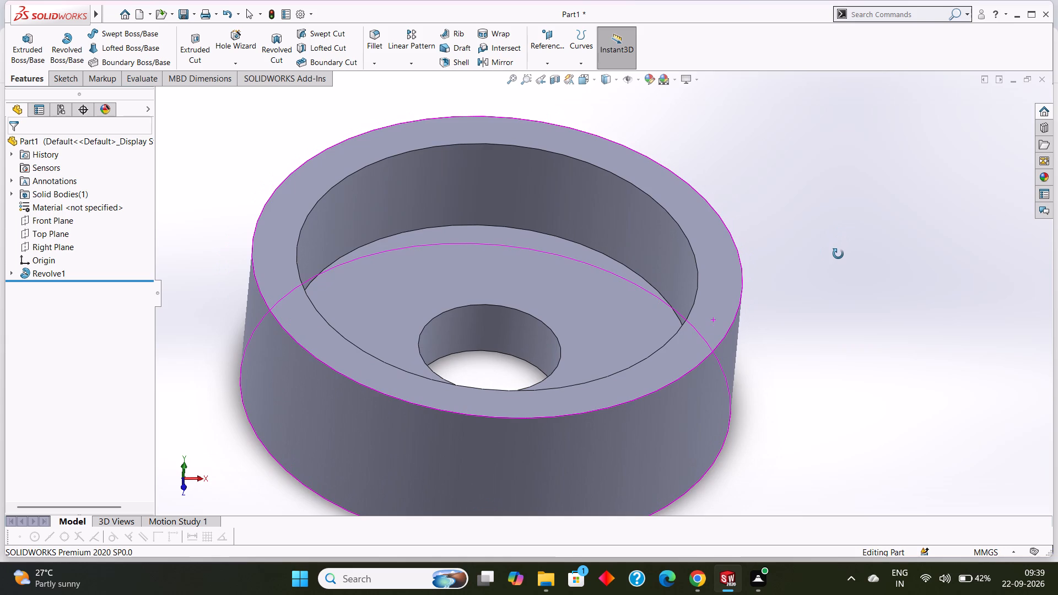
middle_drag(838, 254, 841, 258)
click(731, 287)
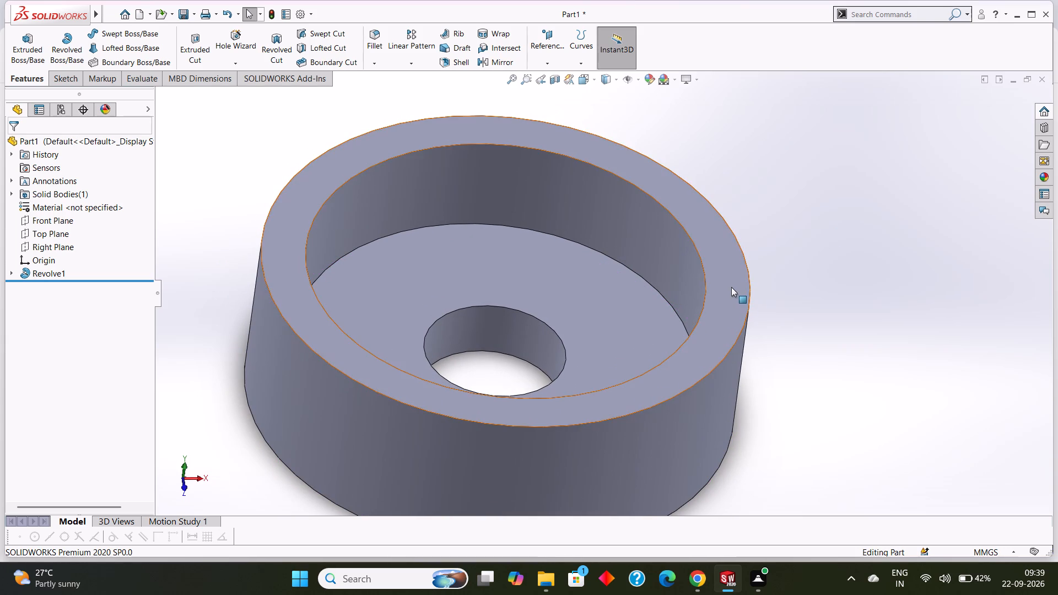
right_click(731, 285)
click(754, 266)
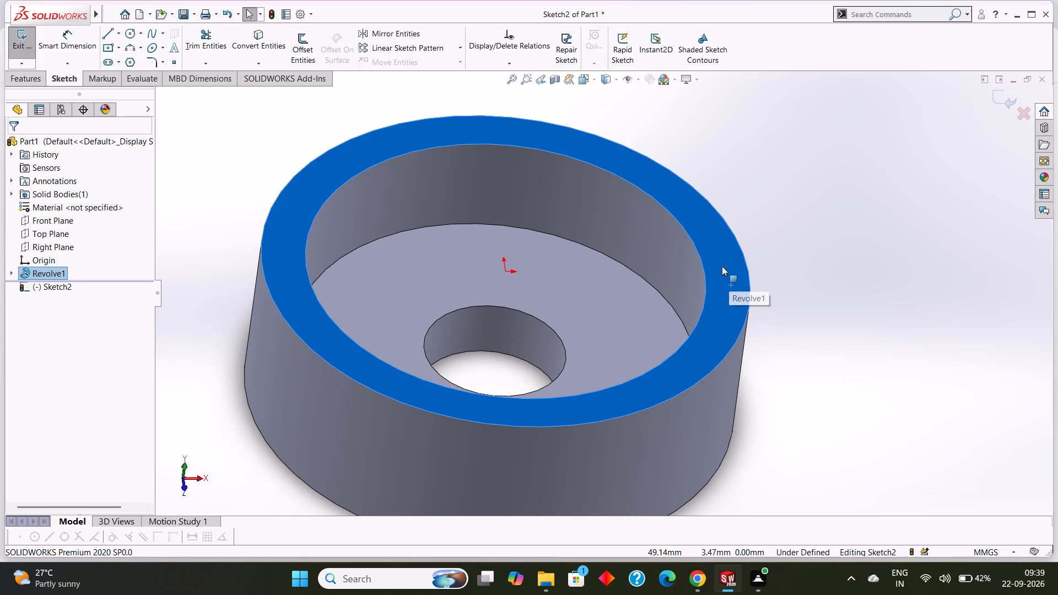
key(ctrl+8)
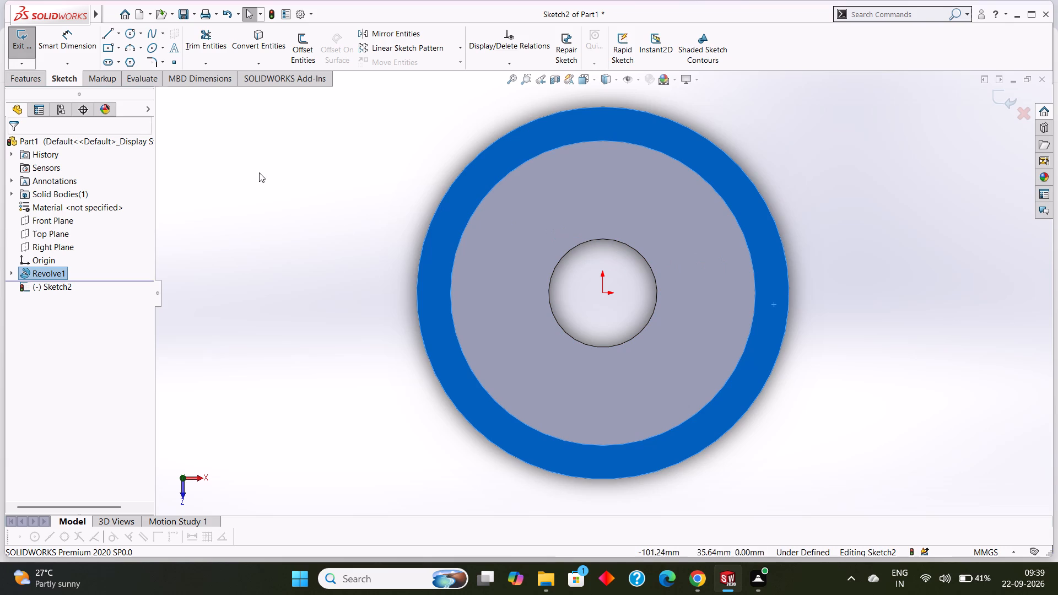
key(Escape)
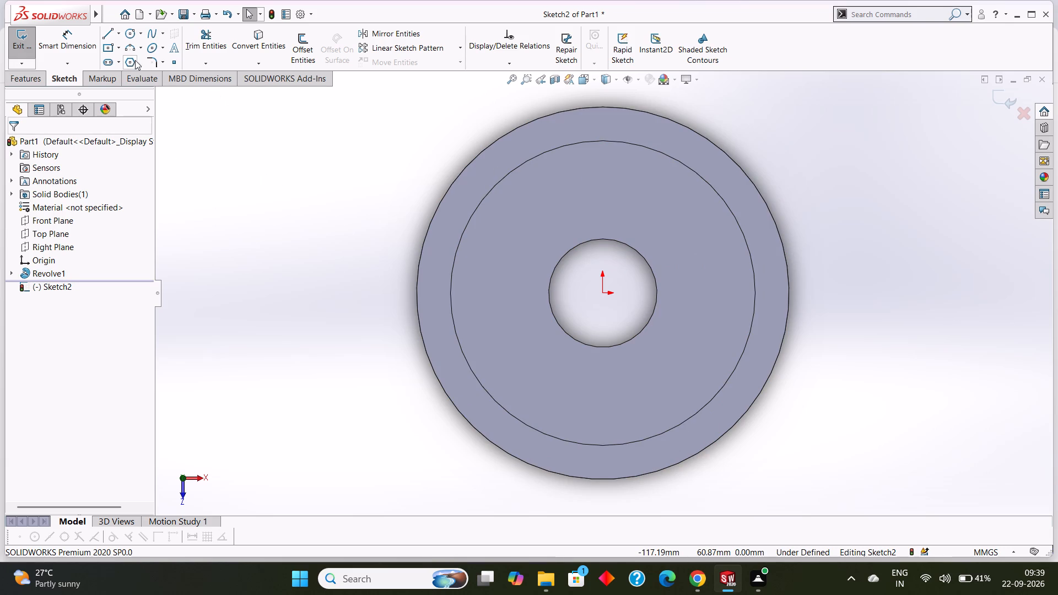
Convert the outer and inner circular edges of the top annular face into sketch entities.
click(22, 78)
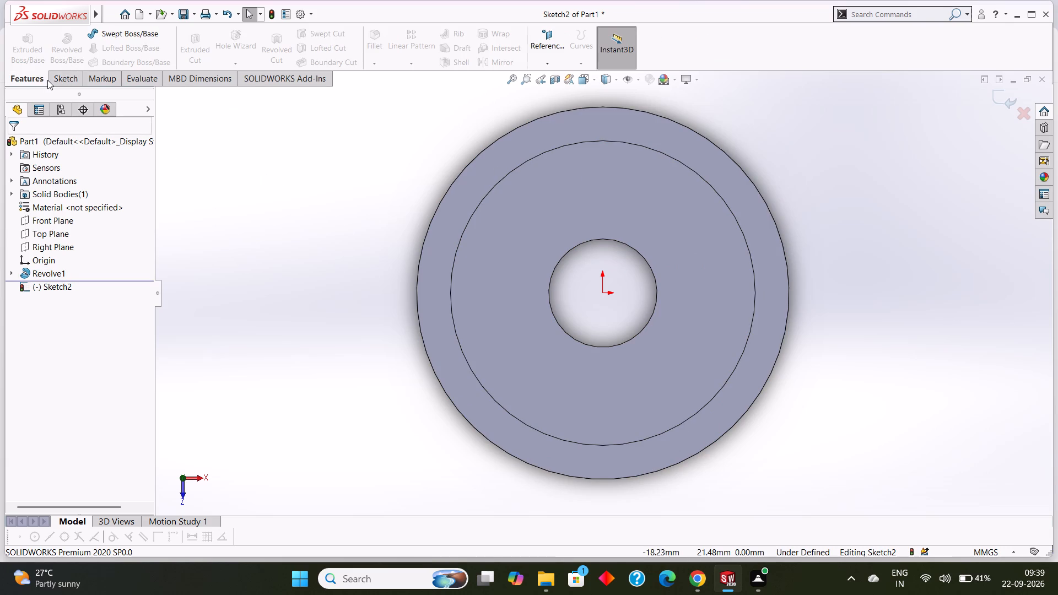
click(52, 75)
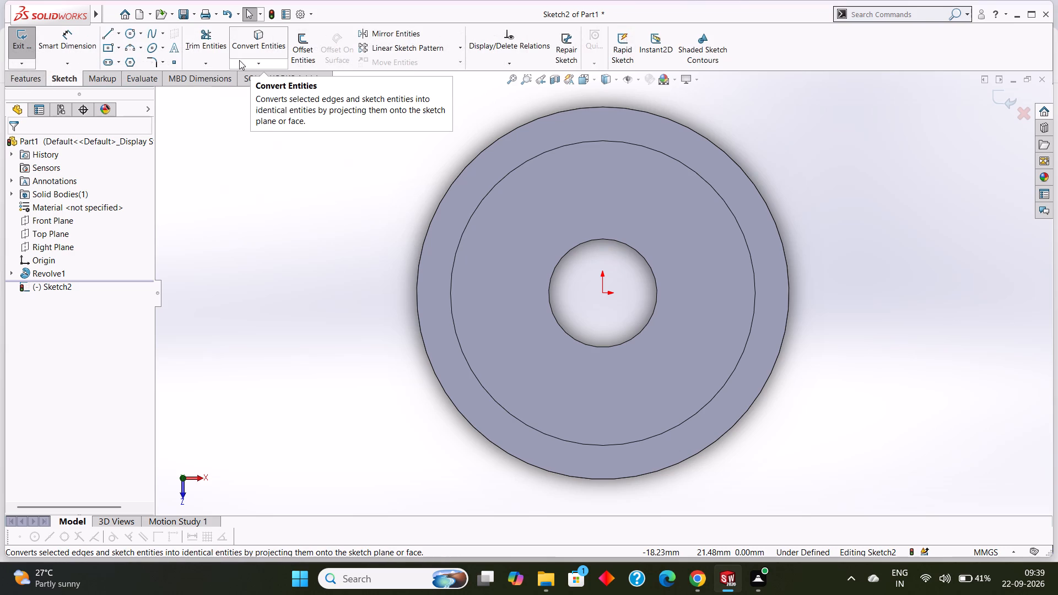
click(256, 62)
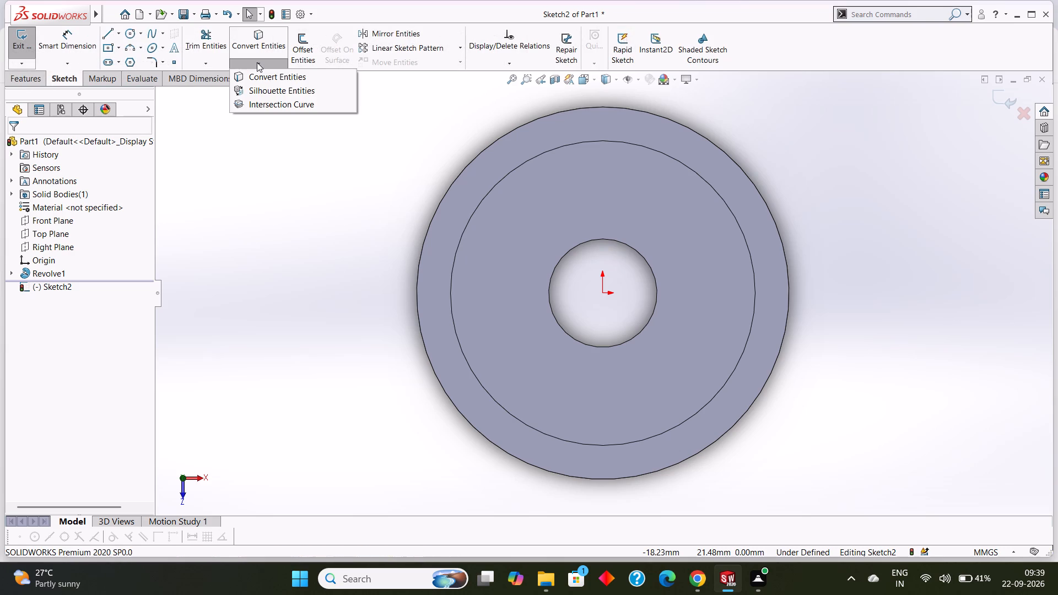
click(257, 77)
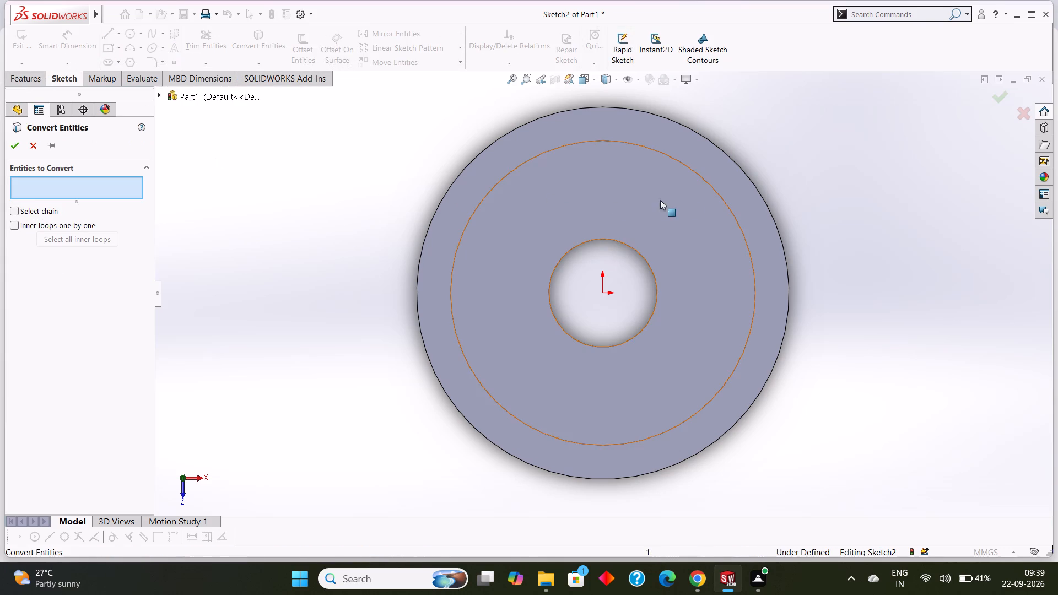
click(776, 226)
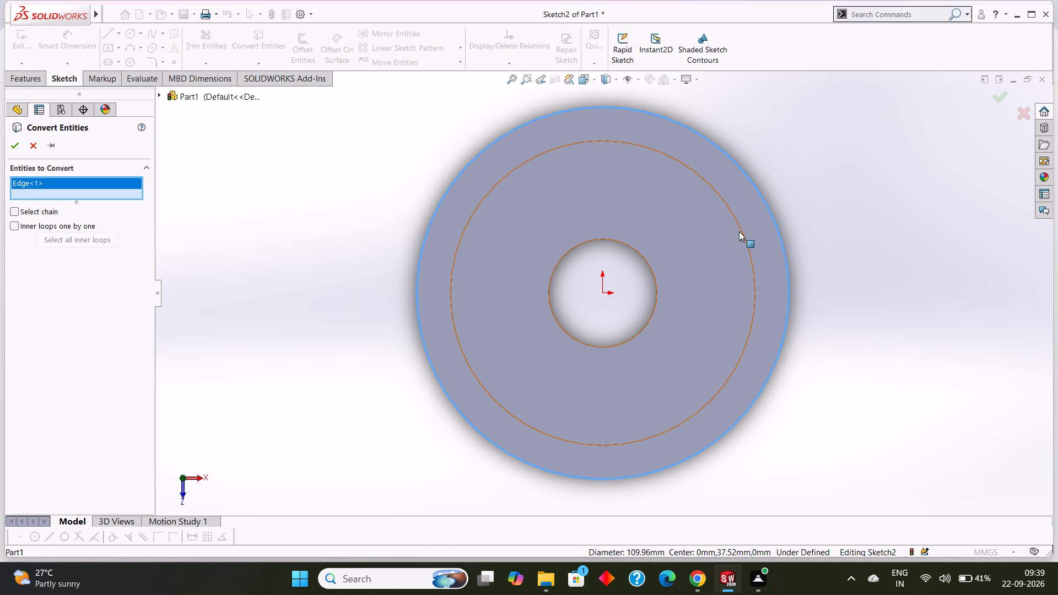
click(742, 235)
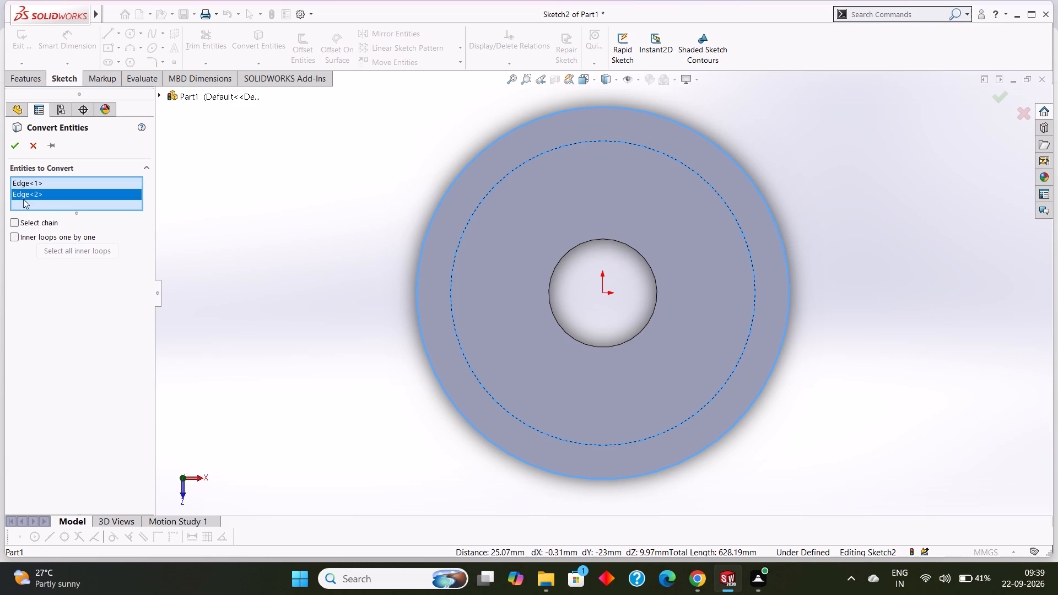
click(18, 150)
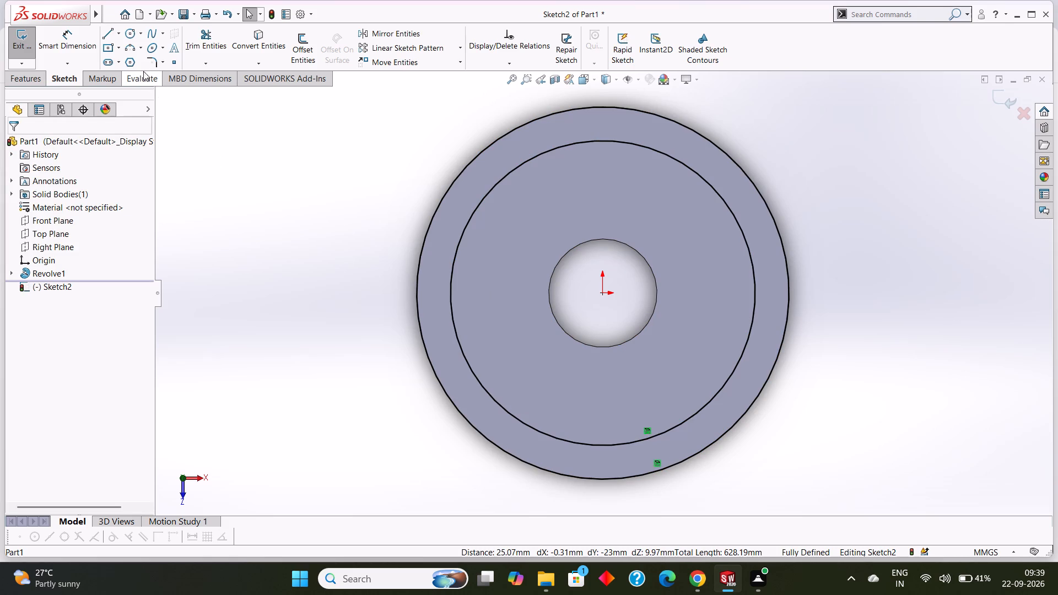
Sketch a three-sided rectangular outline across the rim on the +X side, open toward the center, with horizontal sides about 20 mm long.
click(104, 34)
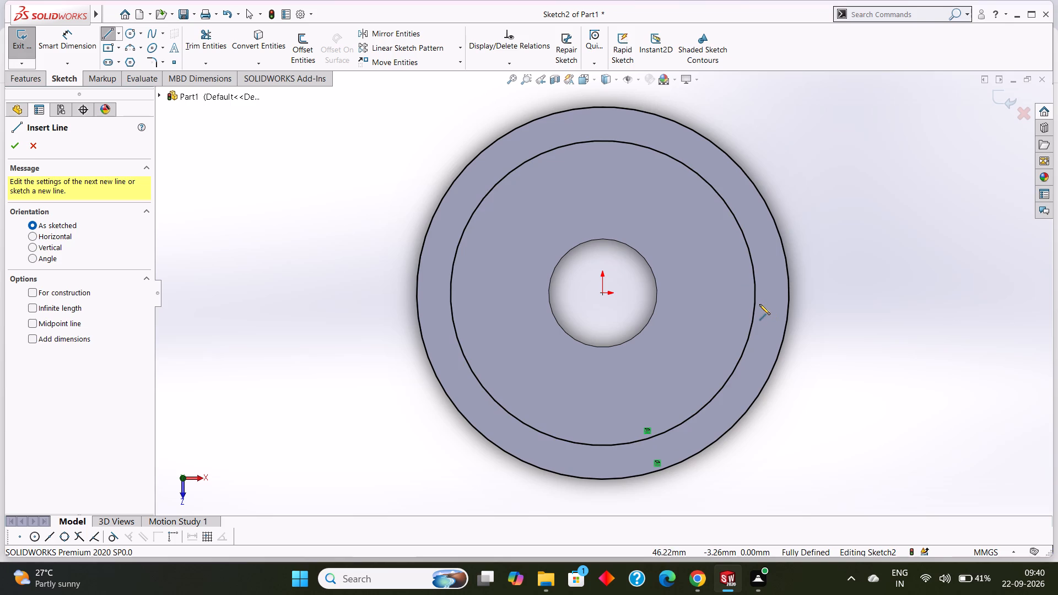
click(737, 262)
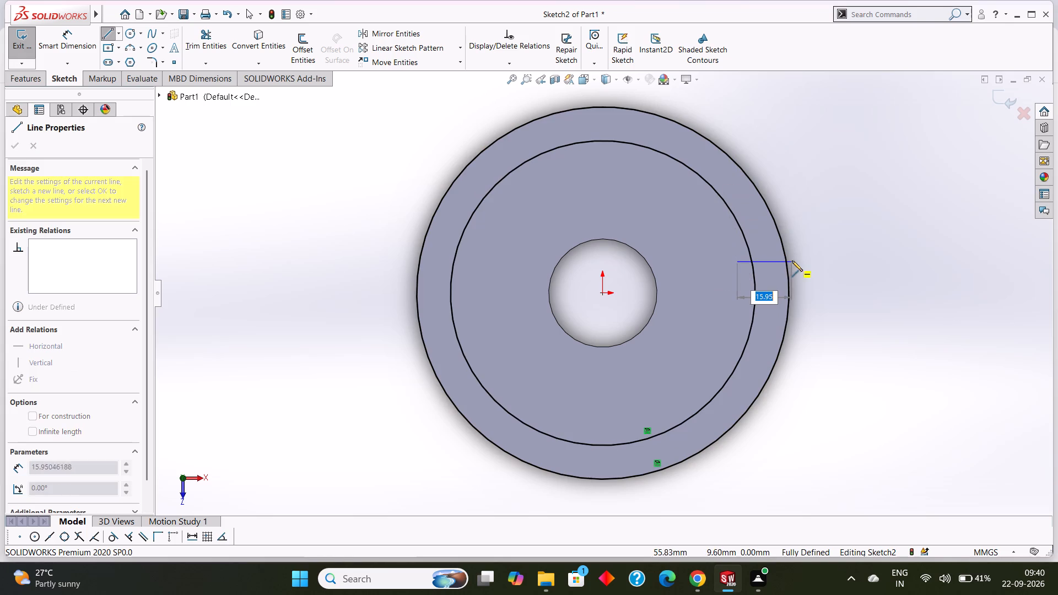
click(806, 261)
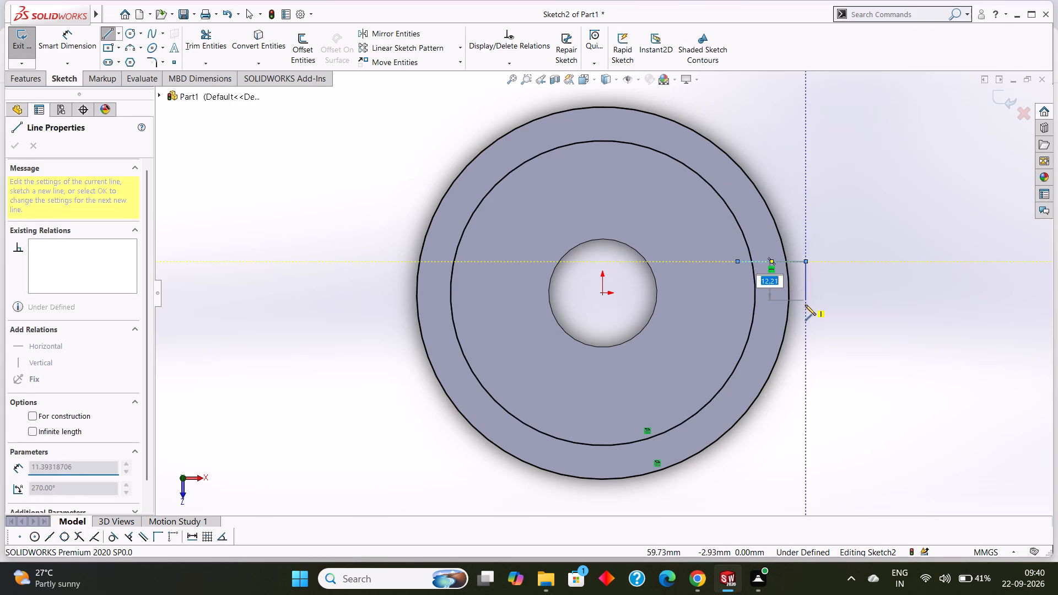
click(808, 318)
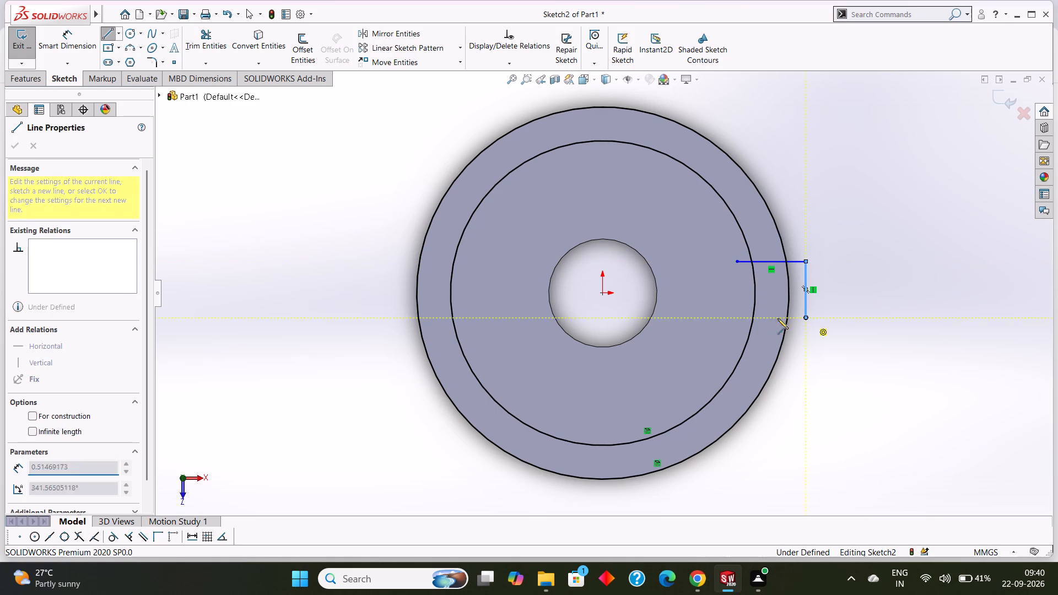
click(736, 318)
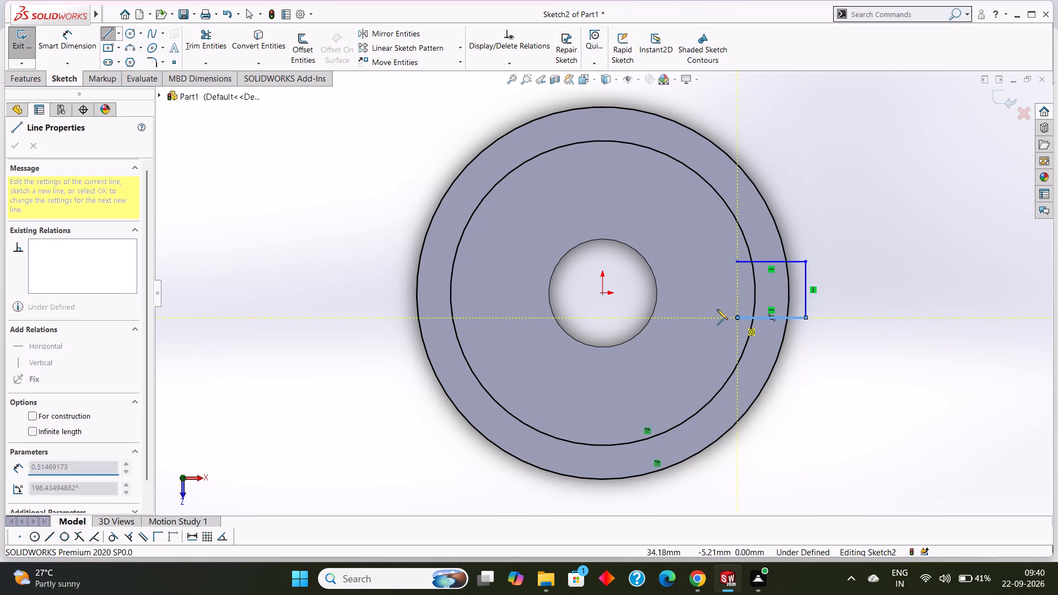
right_click(709, 301)
click(736, 307)
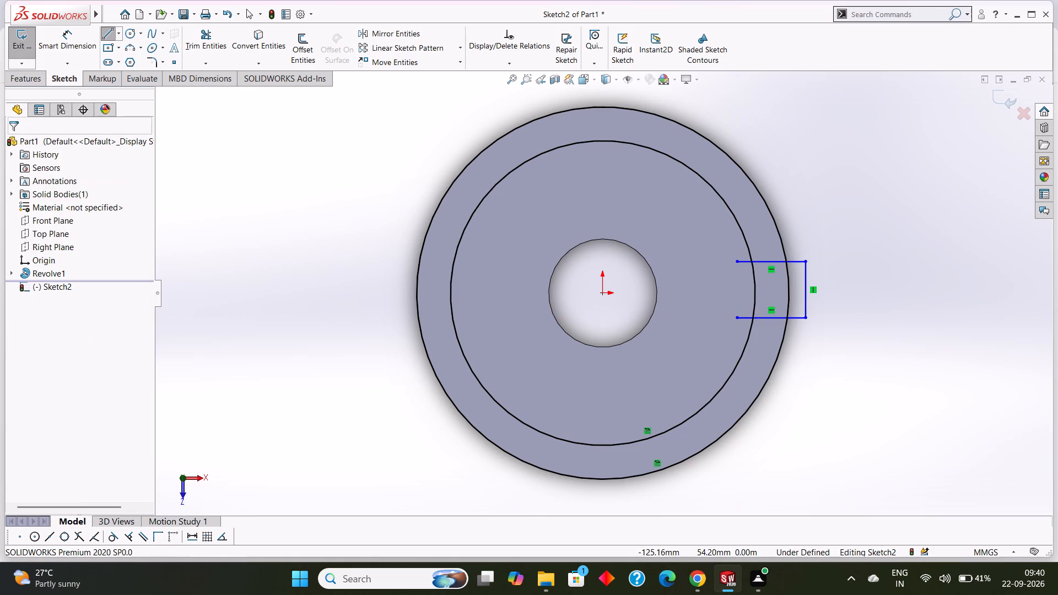
Draw a horizontal construction centerline about 28.5 mm long from the origin toward the rim outline on the +X side.
click(122, 34)
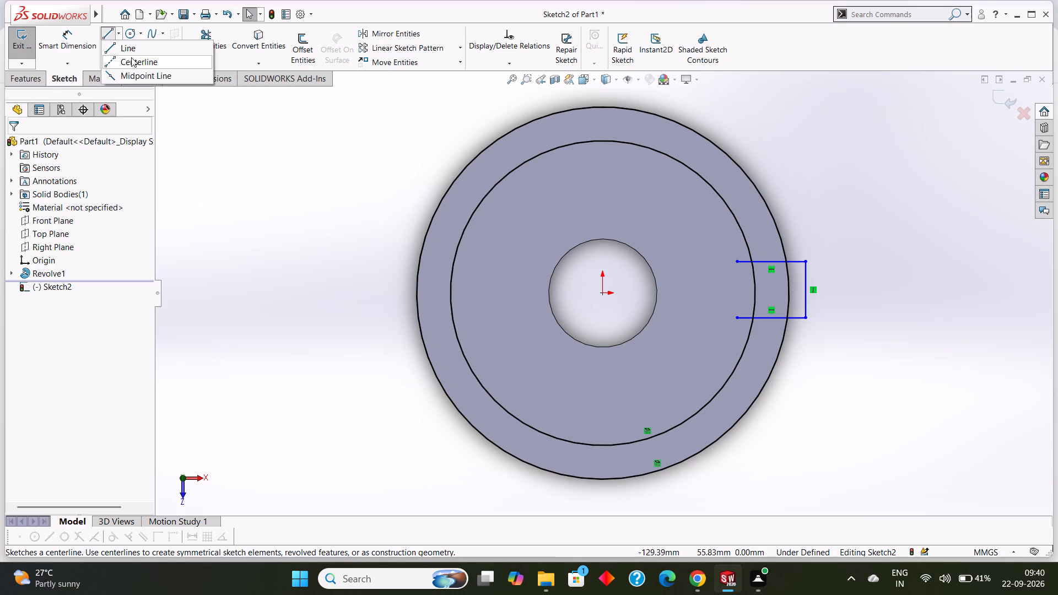
click(132, 57)
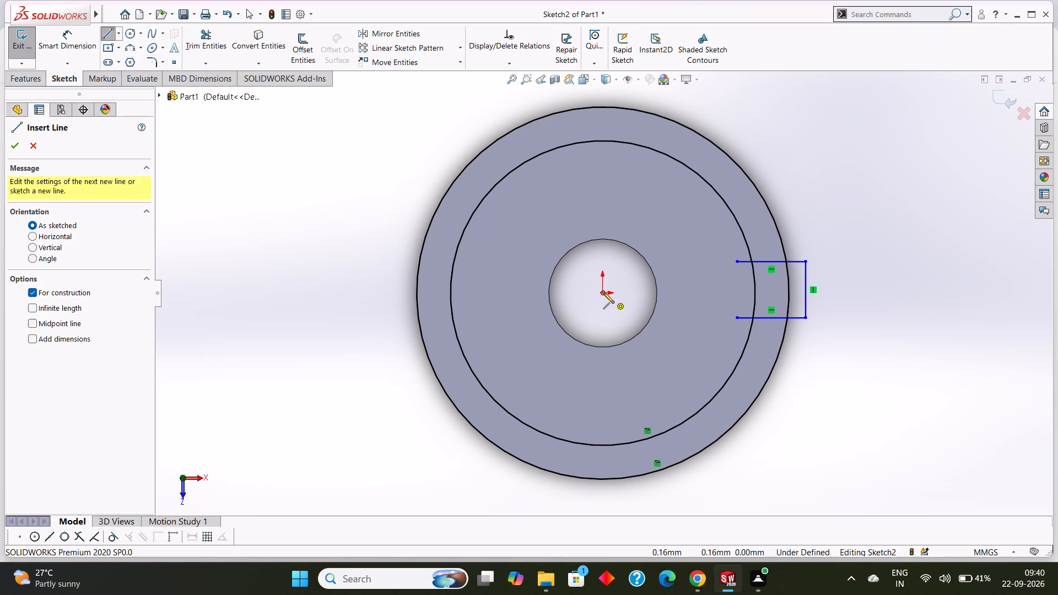
click(600, 293)
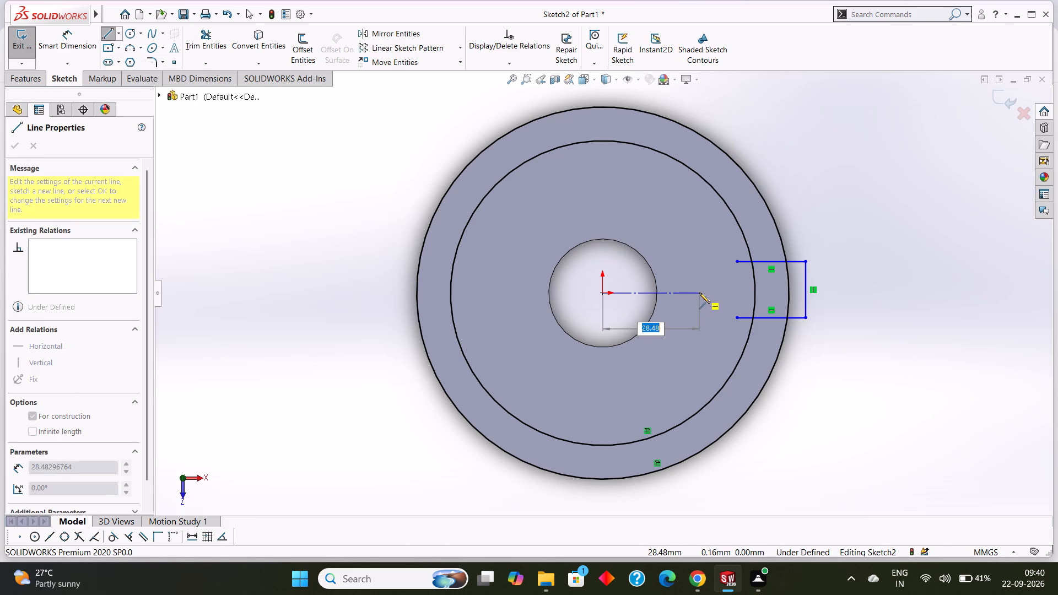
click(699, 293)
right_click(688, 334)
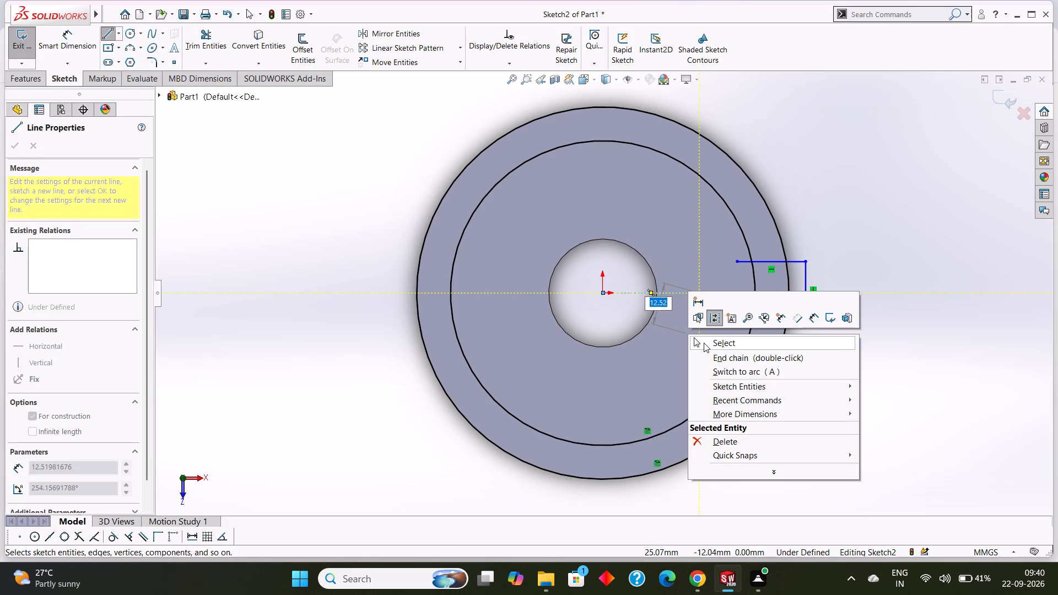
click(704, 343)
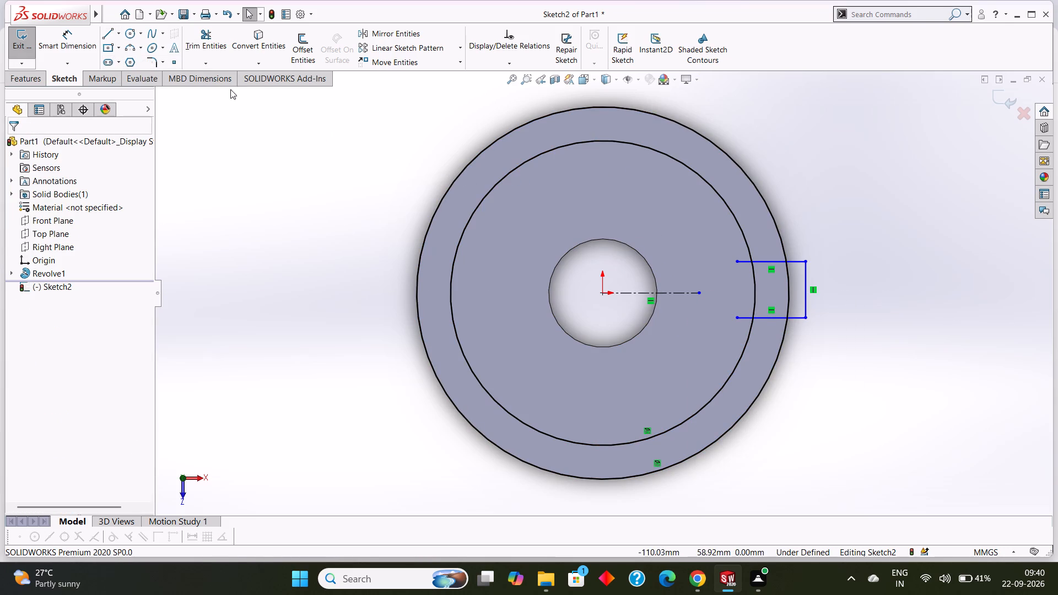
Power-trim the rectangular outline to the two converted circles, keeping only the two horizontal lines across the rim.
click(205, 59)
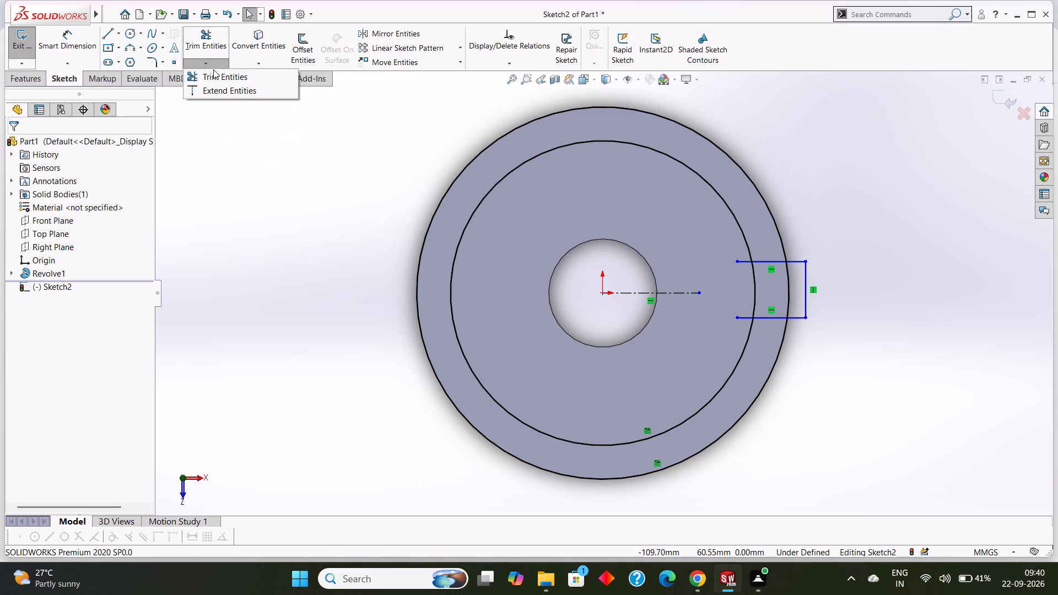
click(219, 78)
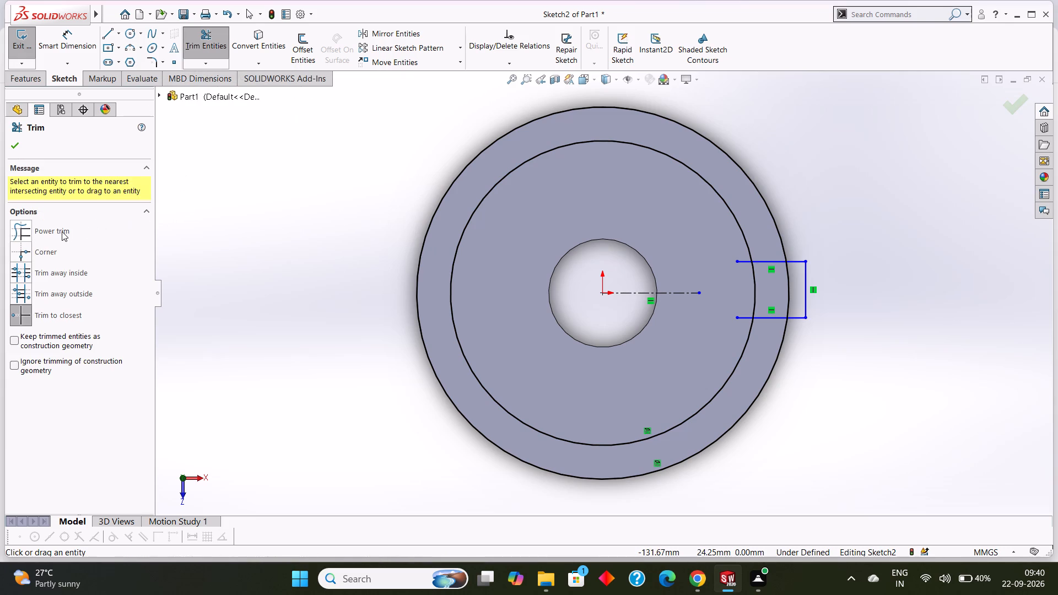
click(62, 231)
click(51, 270)
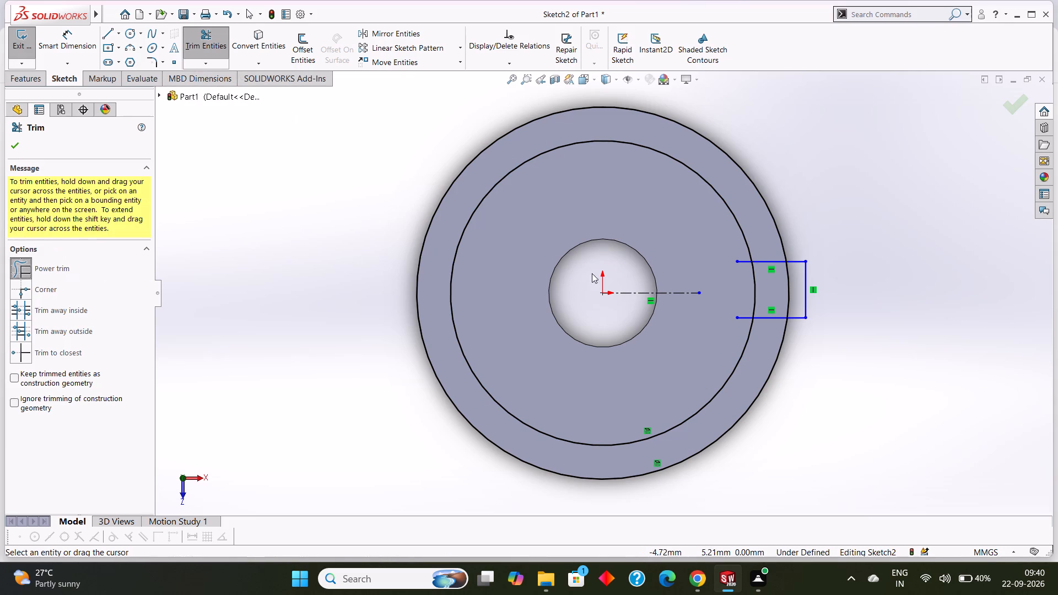
scroll(712, 264, down, 2)
drag(733, 245, 739, 258)
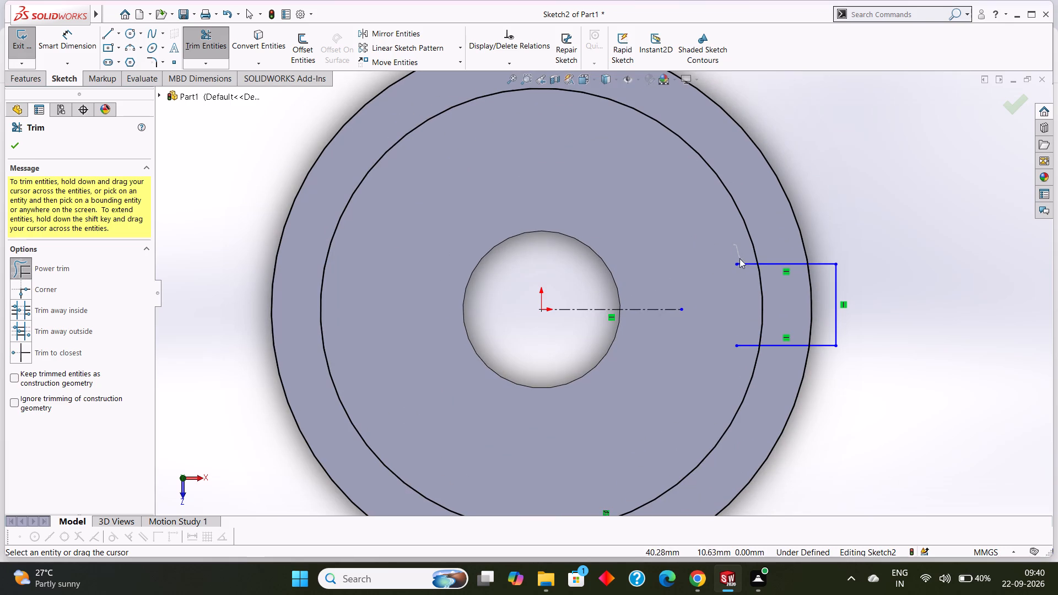
drag(739, 258, 743, 353)
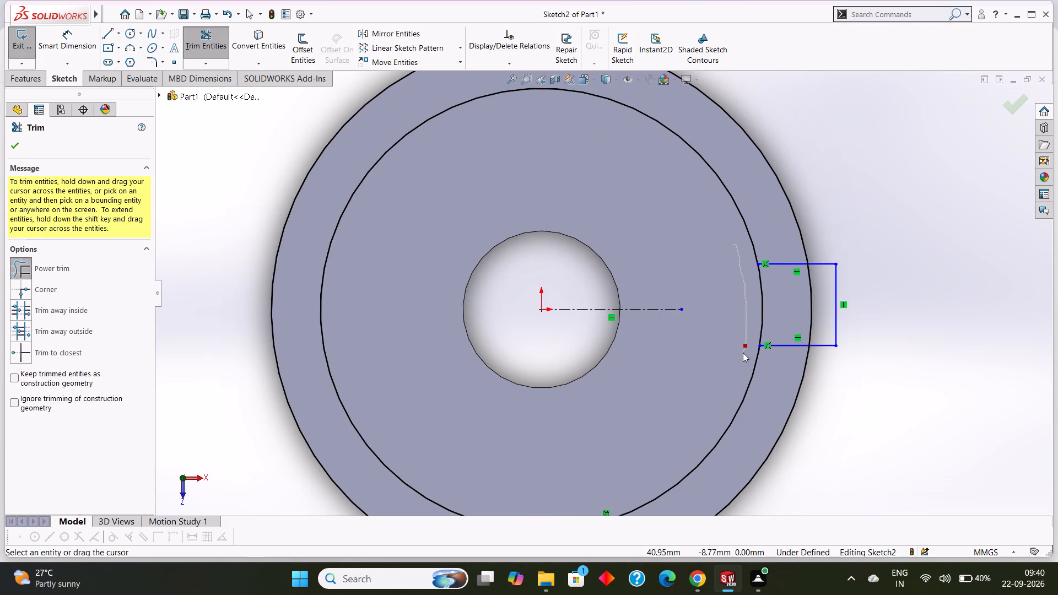
drag(743, 353, 742, 351)
drag(822, 386, 822, 301)
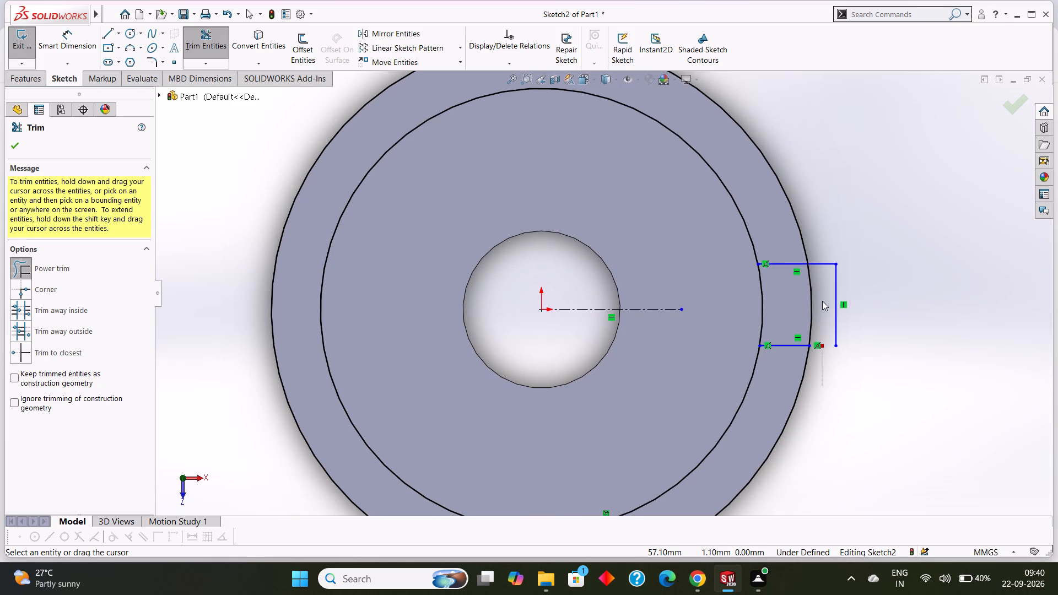
drag(822, 301, 835, 284)
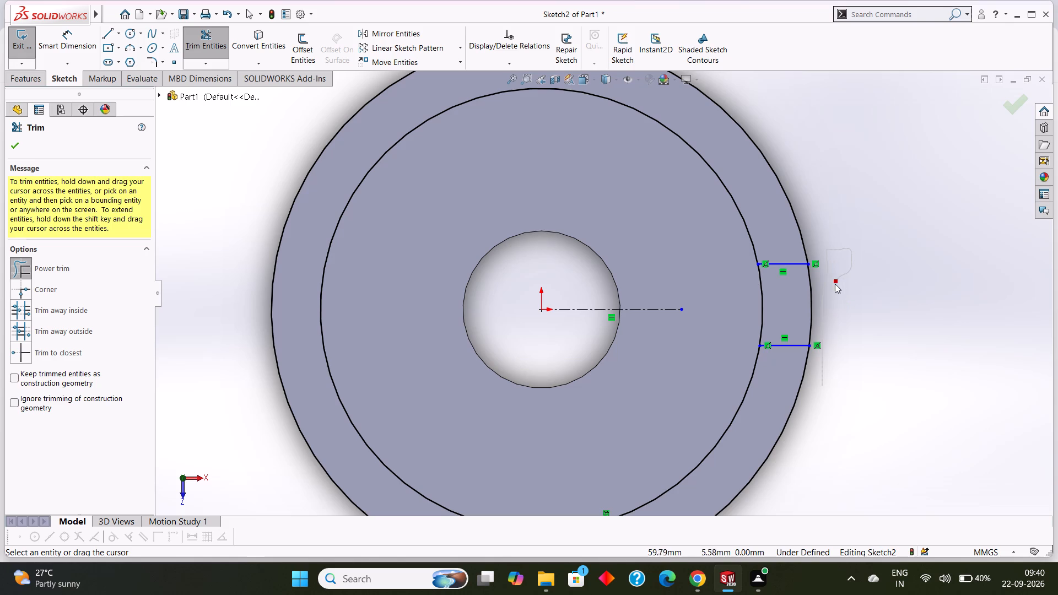
drag(835, 284, 839, 302)
click(859, 330)
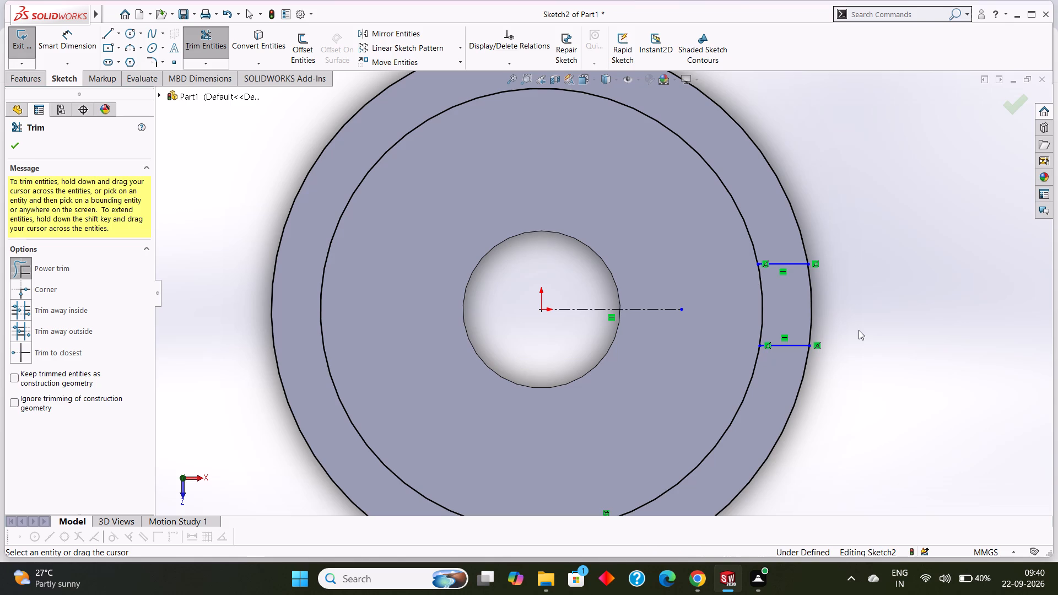
click(17, 149)
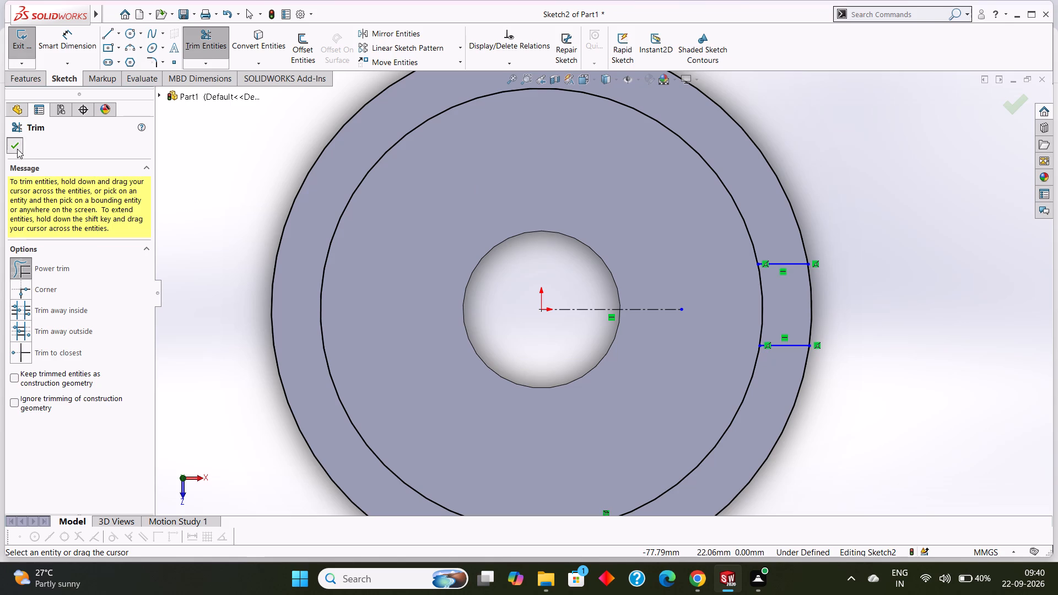
Make the two horizontal rim lines symmetric about the horizontal centerline.
scroll(666, 281, up, 2)
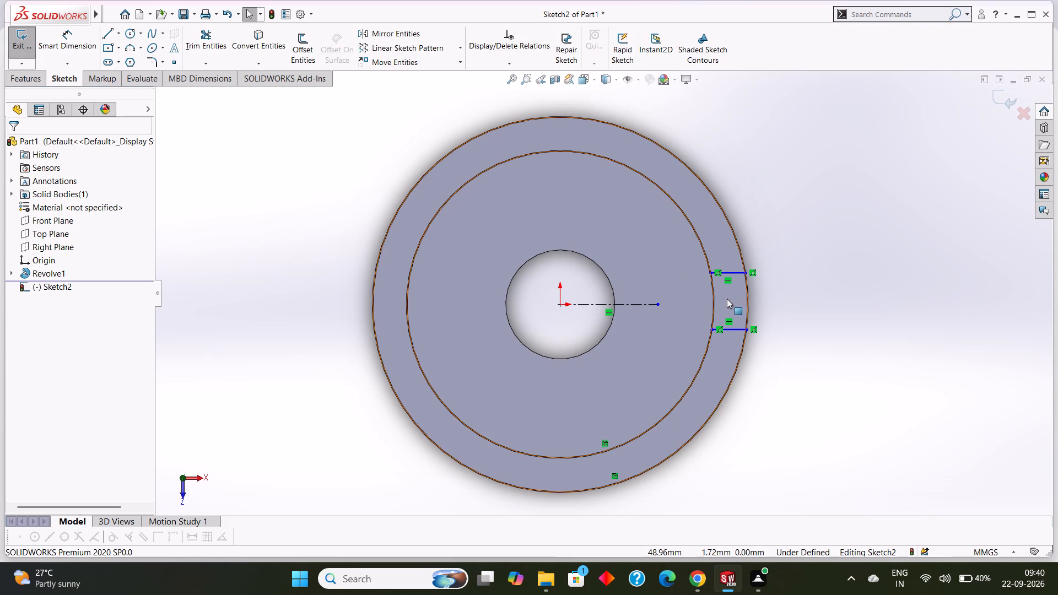
scroll(725, 298, down, 6)
scroll(678, 278, up, 4)
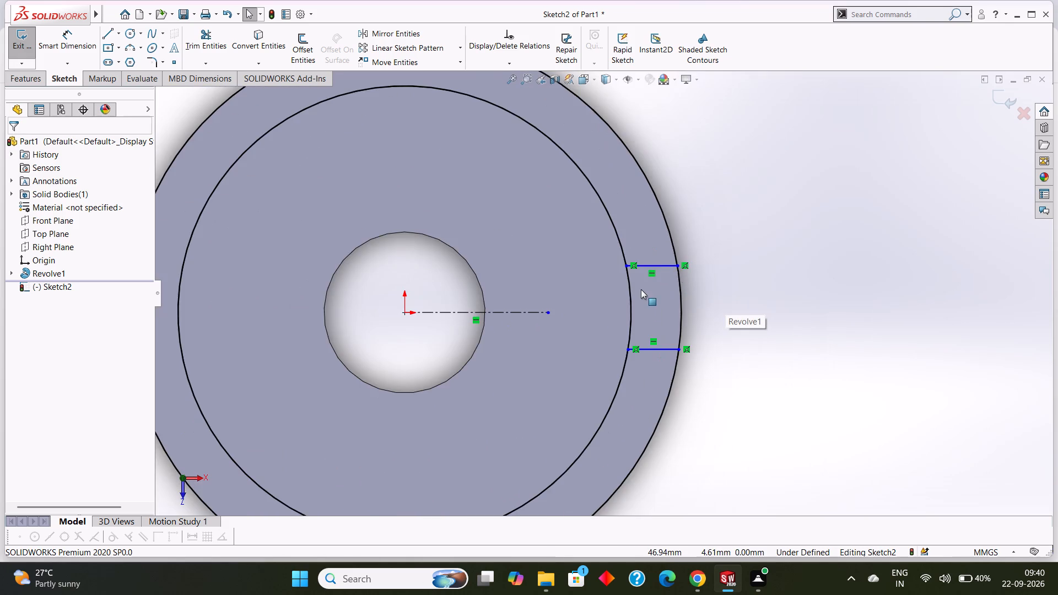
scroll(641, 289, up, 4)
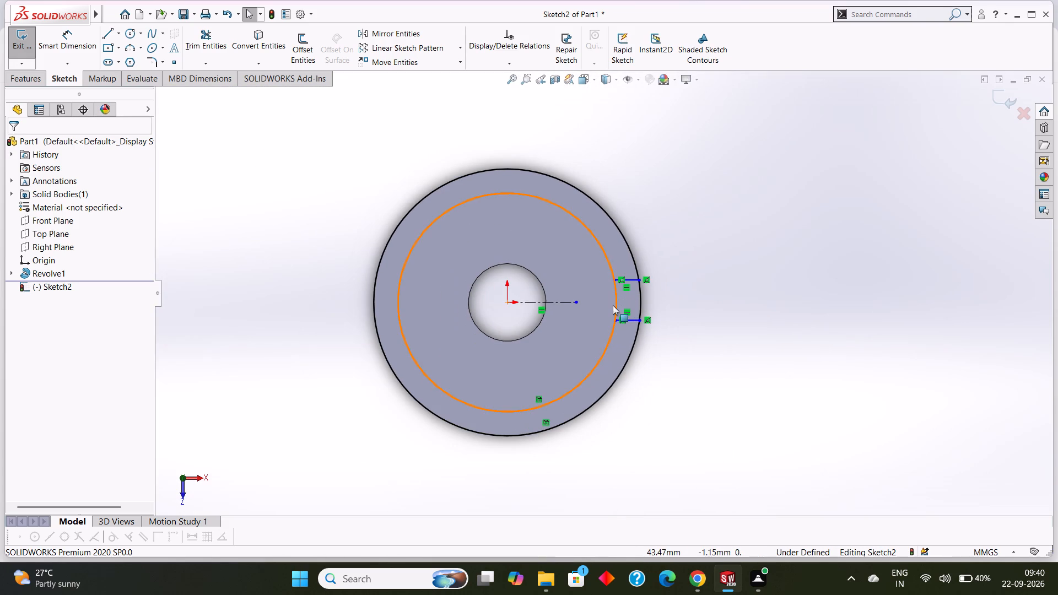
scroll(623, 304, down, 2)
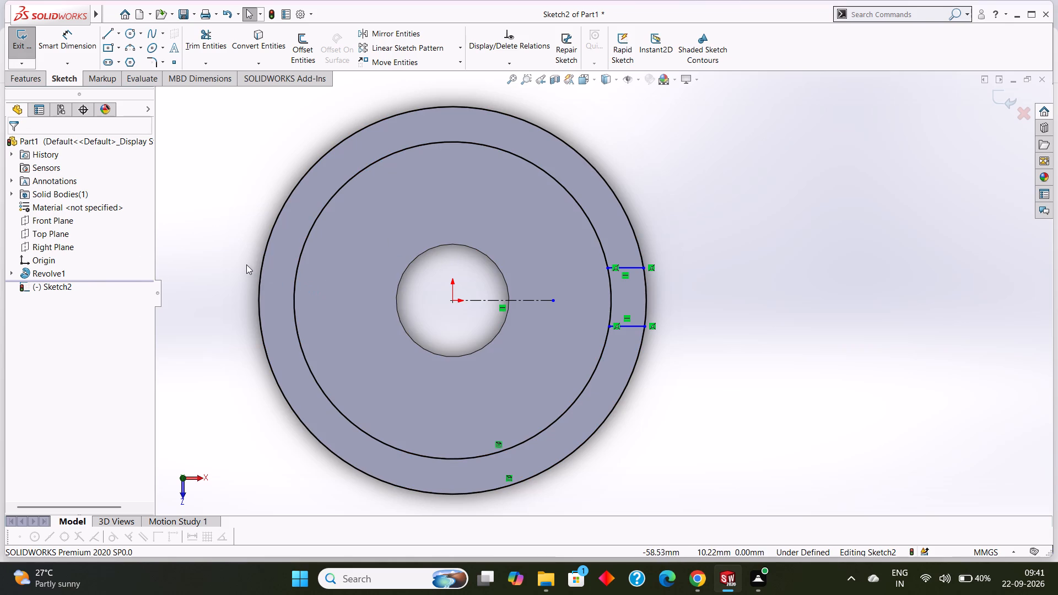
key(Escape)
key(Escape)
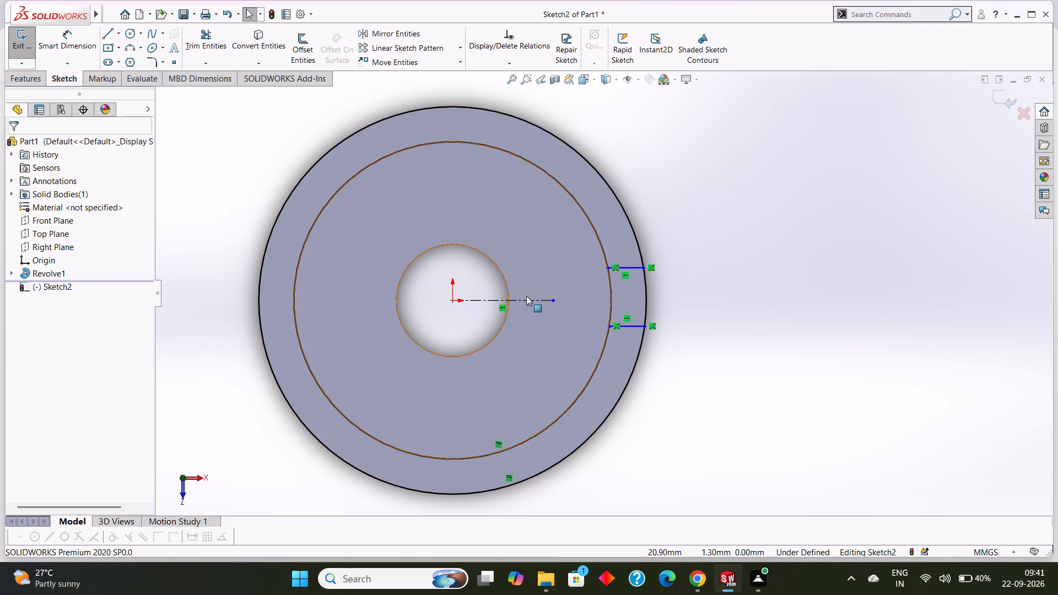
click(527, 300)
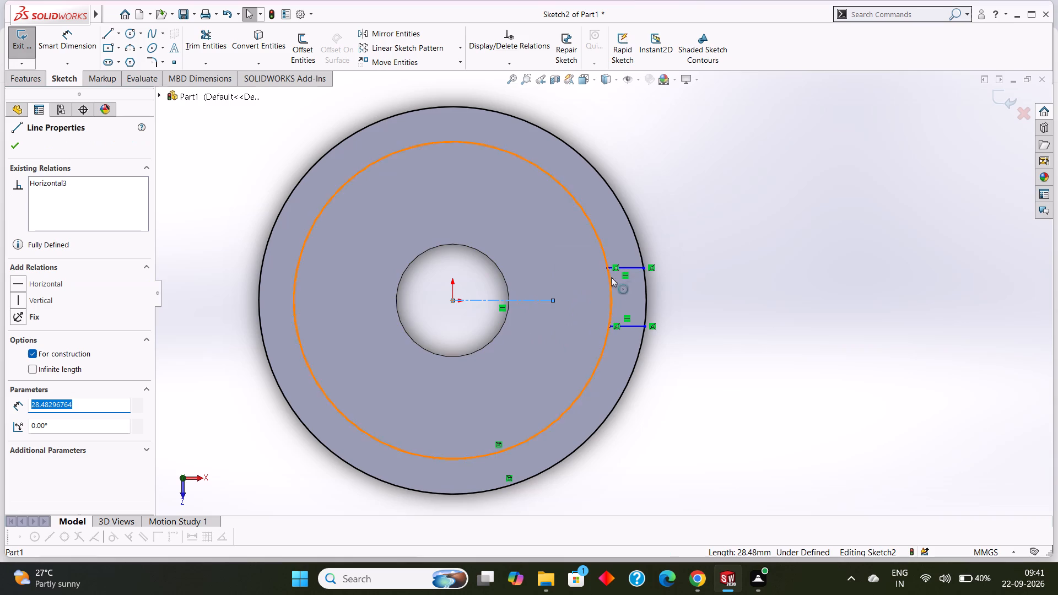
ctrl+click(632, 268)
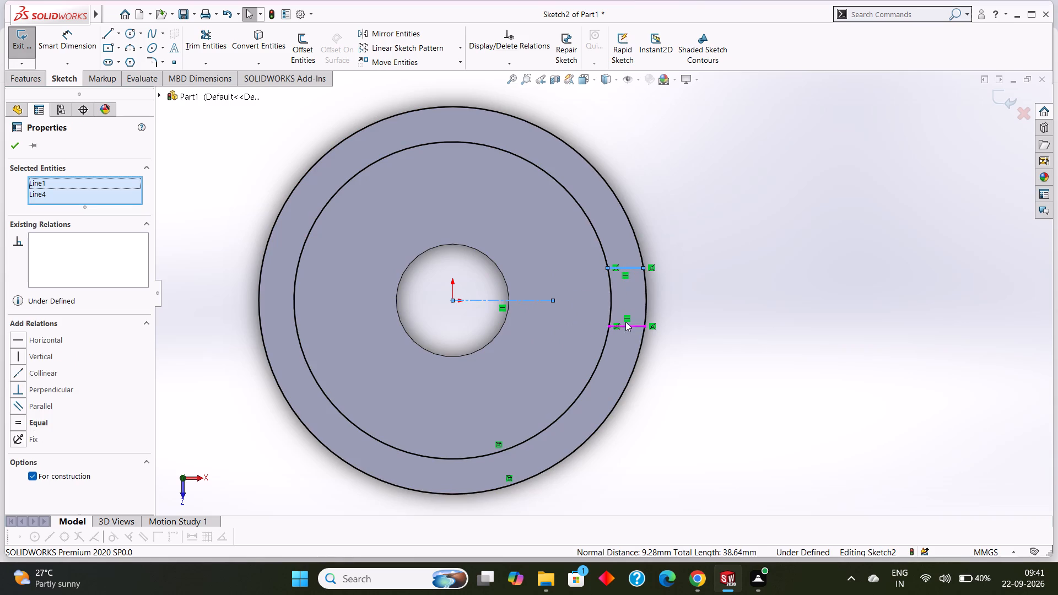
ctrl+click(629, 325)
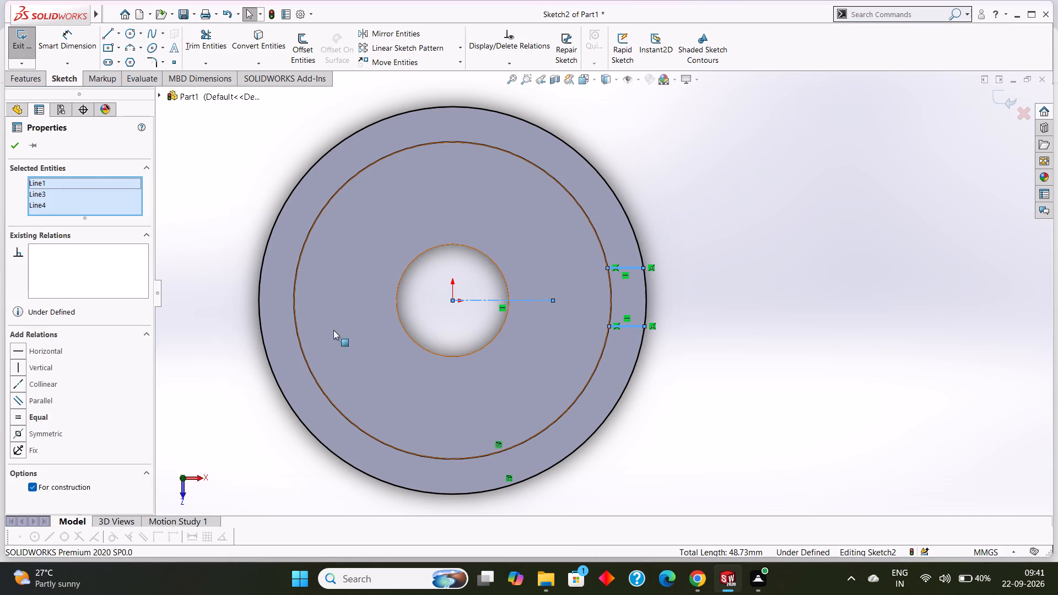
click(47, 432)
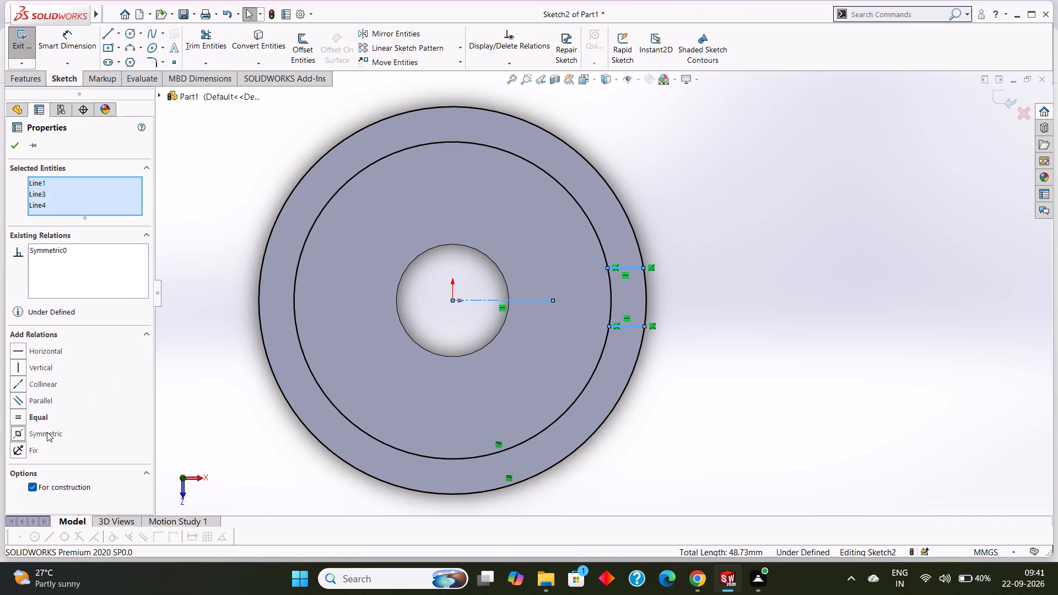
click(12, 152)
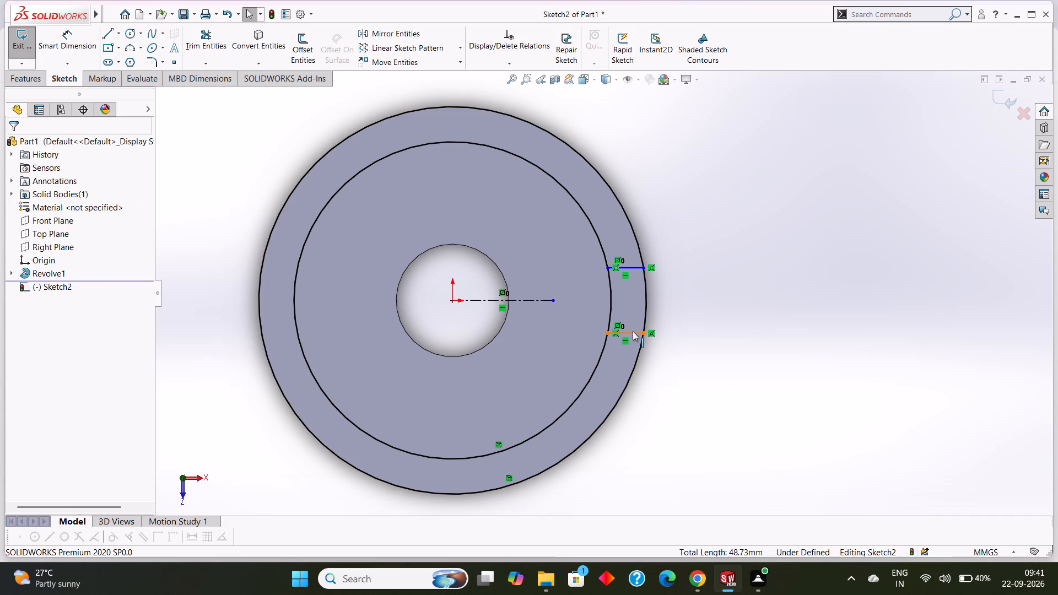
Dimension the spacing between the two horizontal rim lines as 10 mm.
click(86, 45)
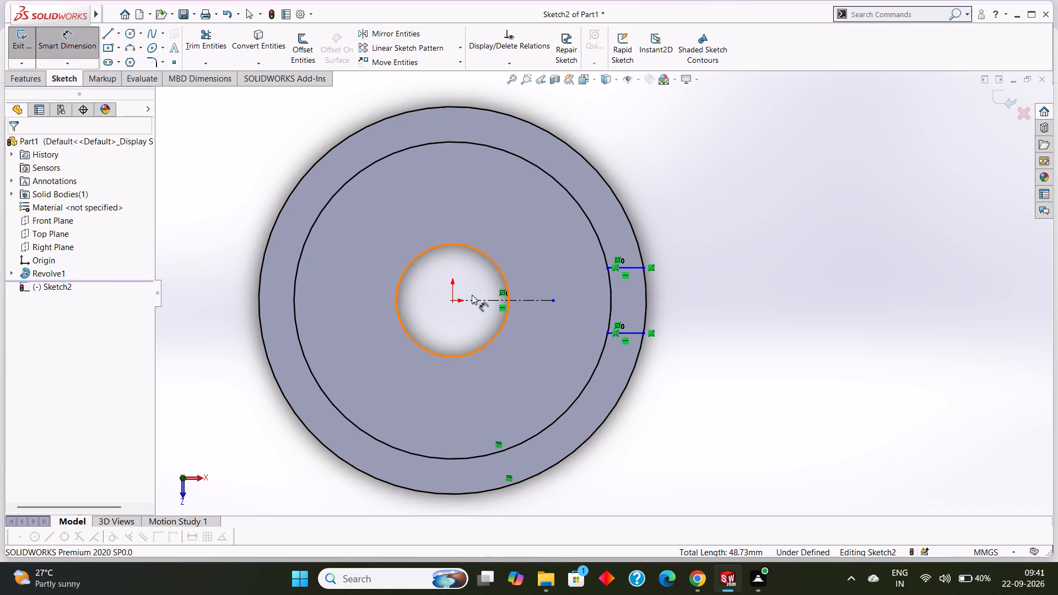
click(634, 333)
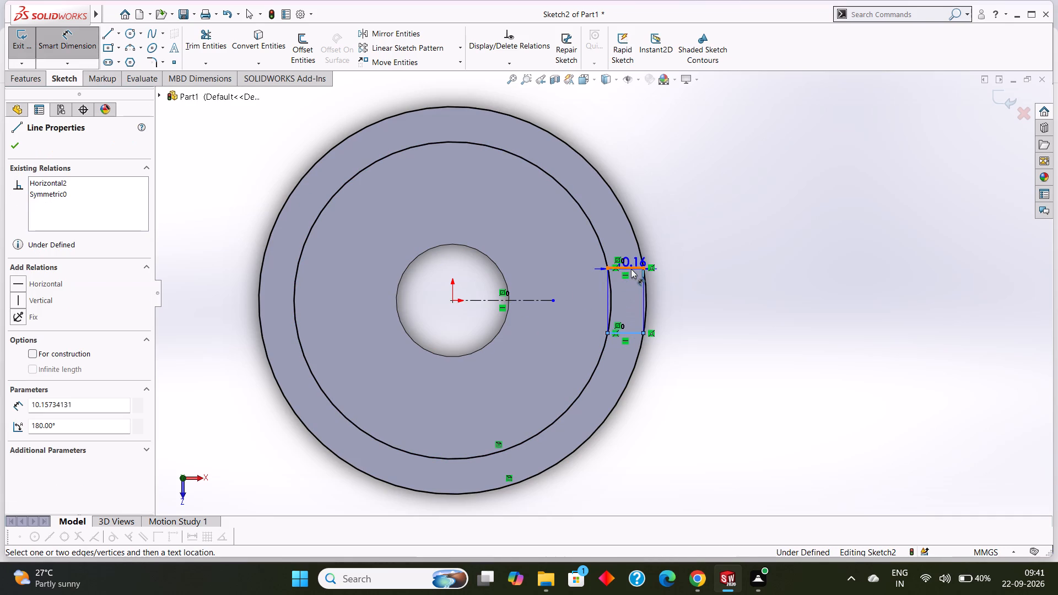
click(631, 268)
click(688, 280)
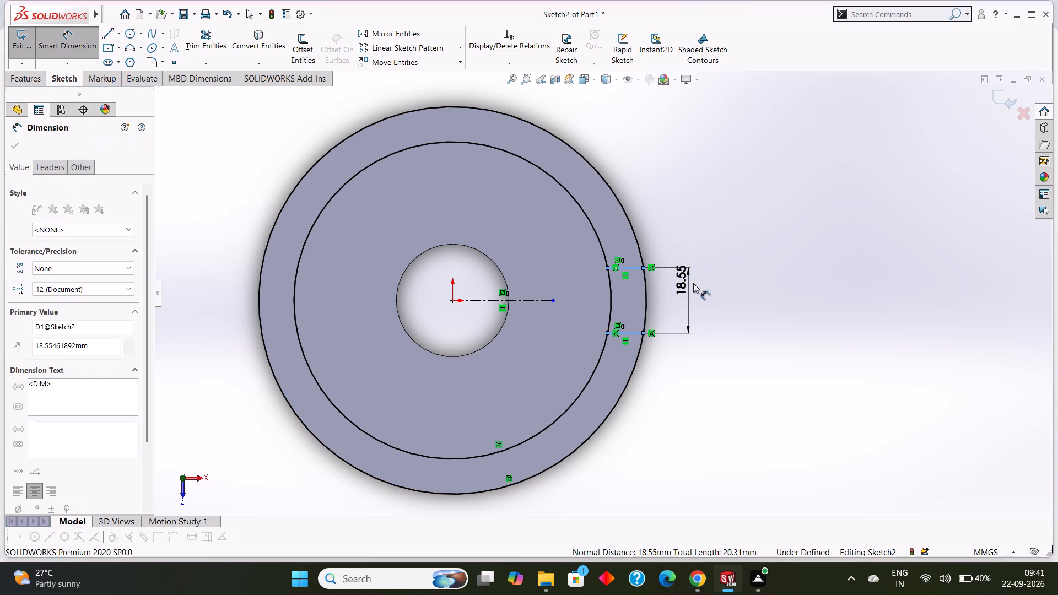
text(10)
key(Return)
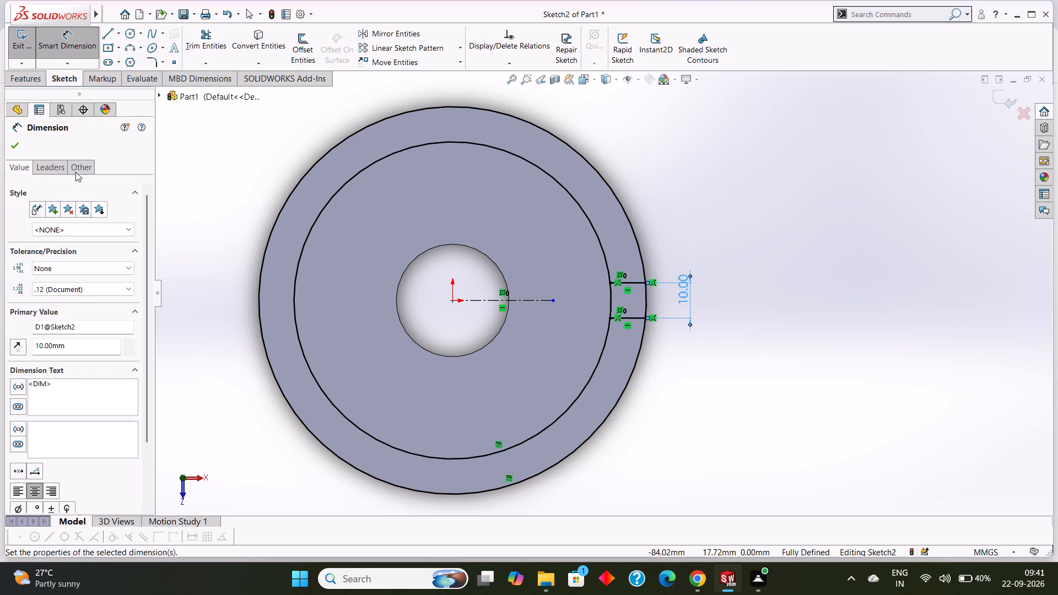
click(18, 149)
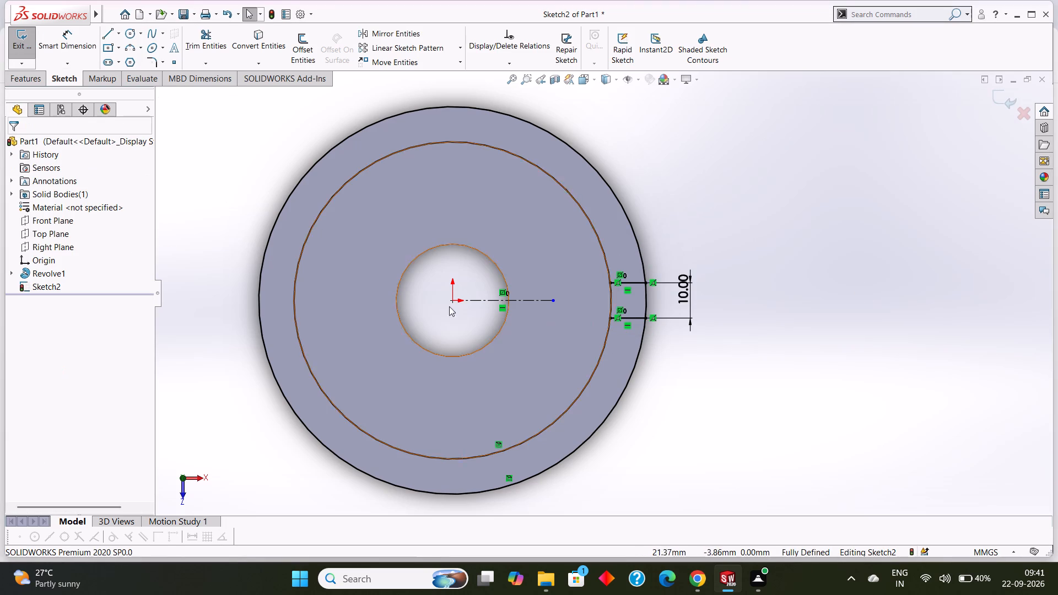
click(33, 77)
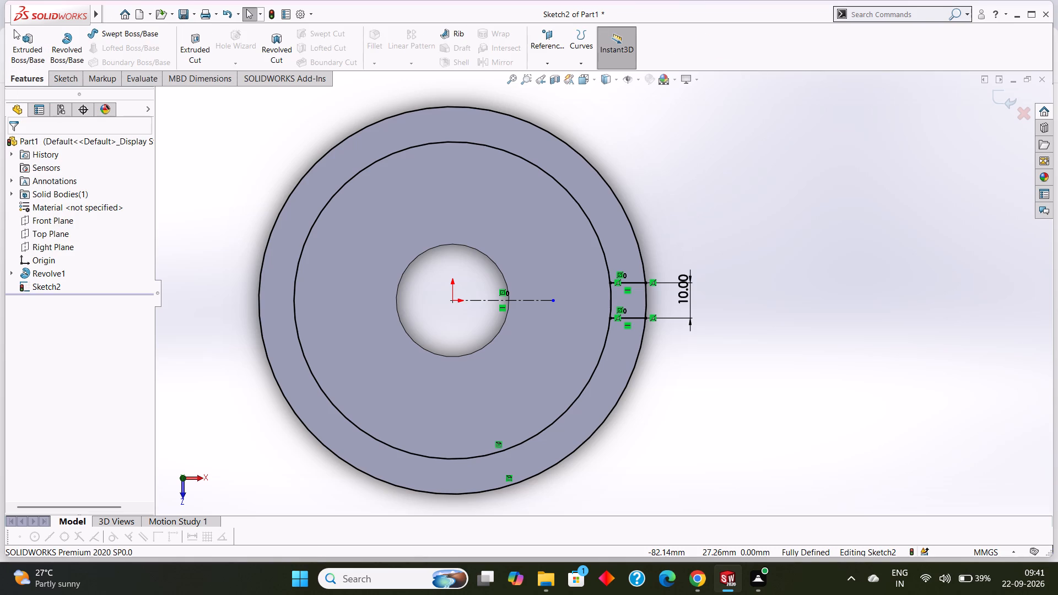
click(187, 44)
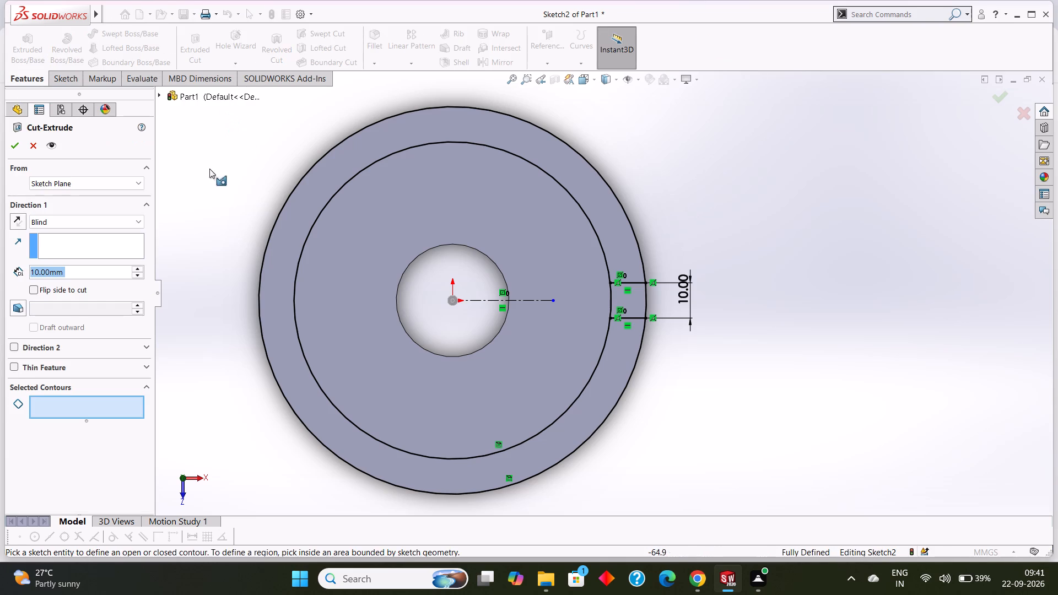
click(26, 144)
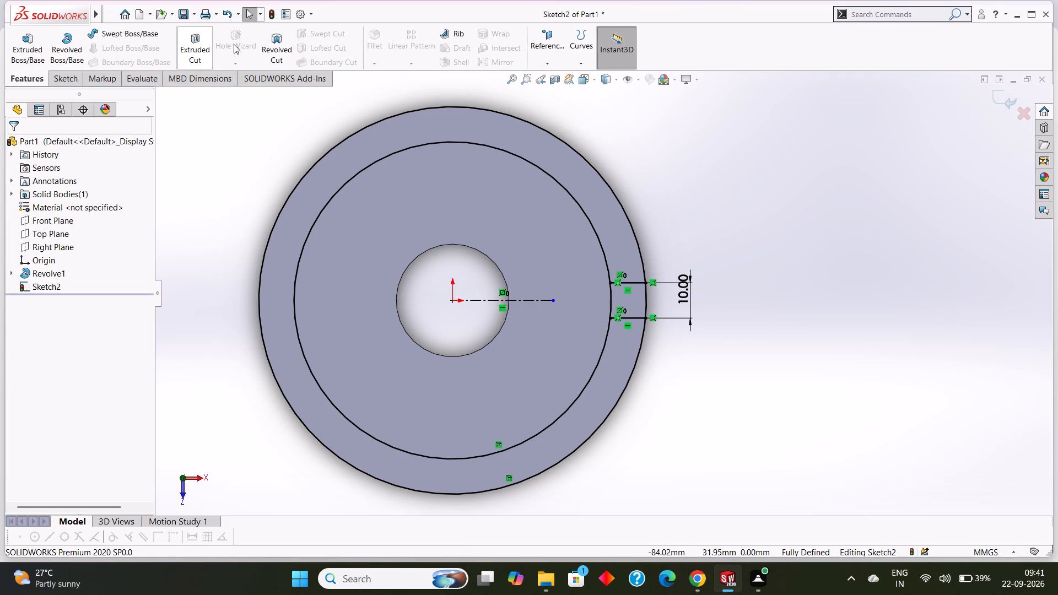
Power-trim the two converted circles to the short arcs between the horizontal rim lines, closing the notch profile.
click(68, 75)
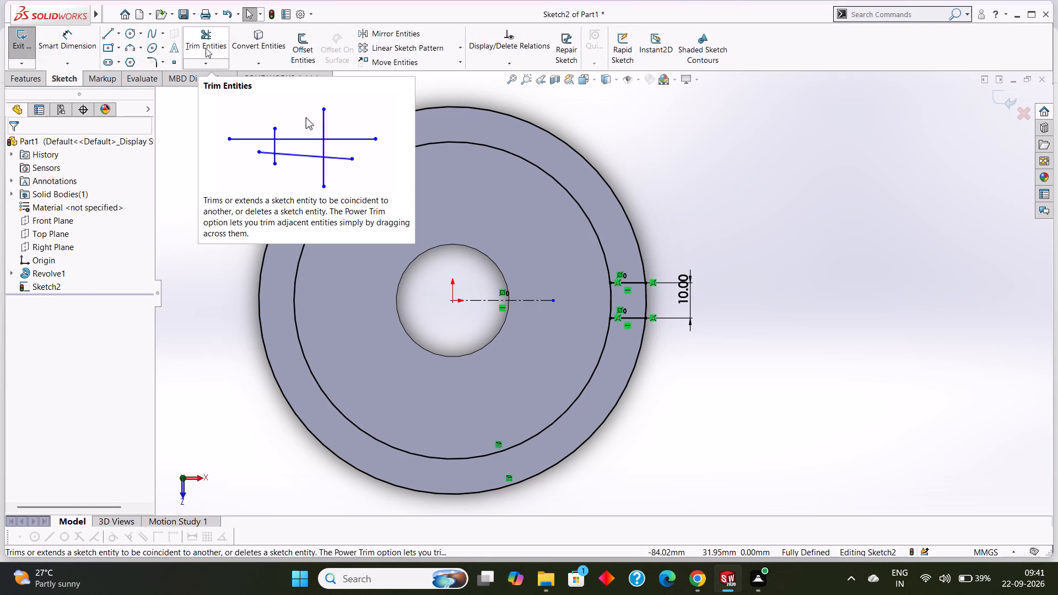
click(206, 45)
drag(589, 244, 602, 239)
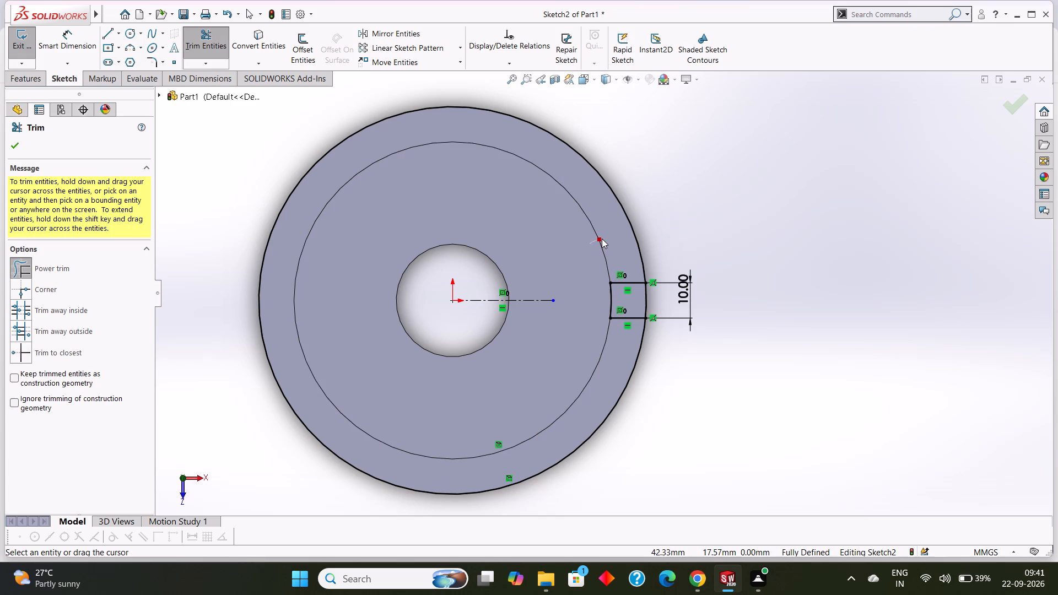
drag(602, 239, 647, 234)
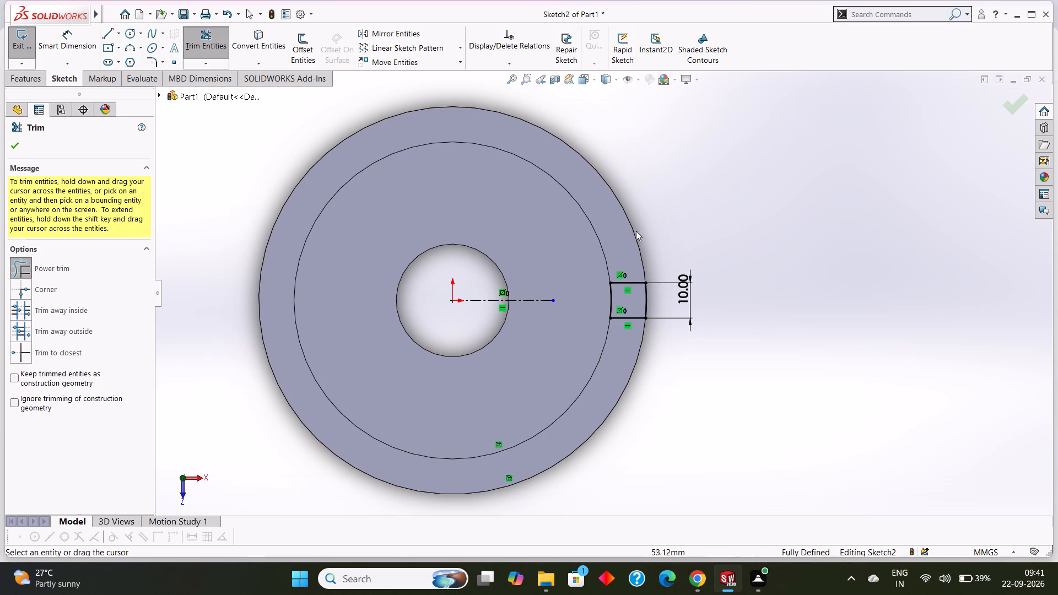
click(9, 149)
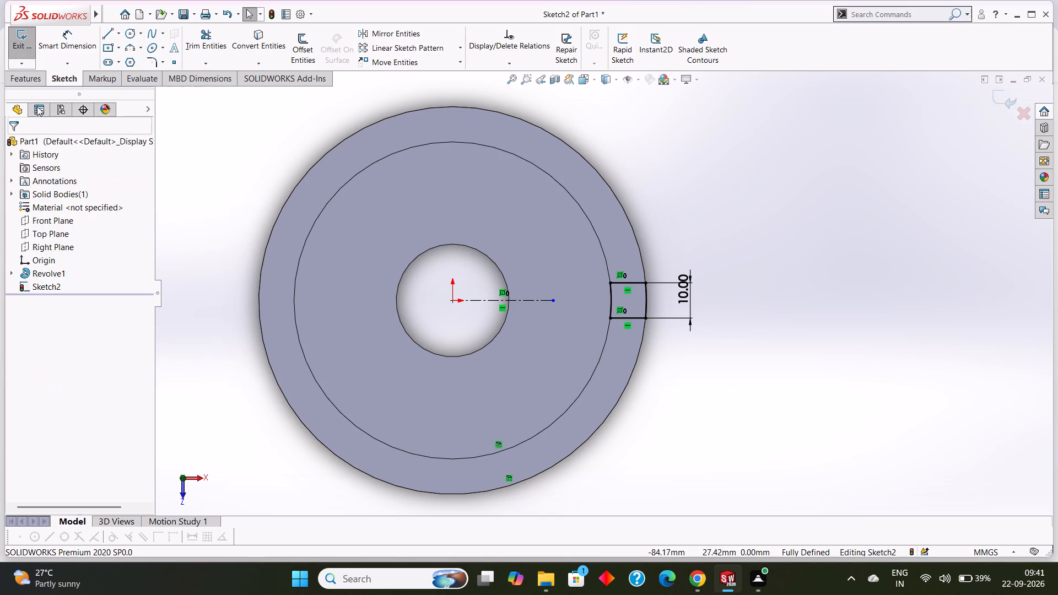
Extrude-cut the closed notch profile into the rim with a blind depth of 10 mm.
click(37, 86)
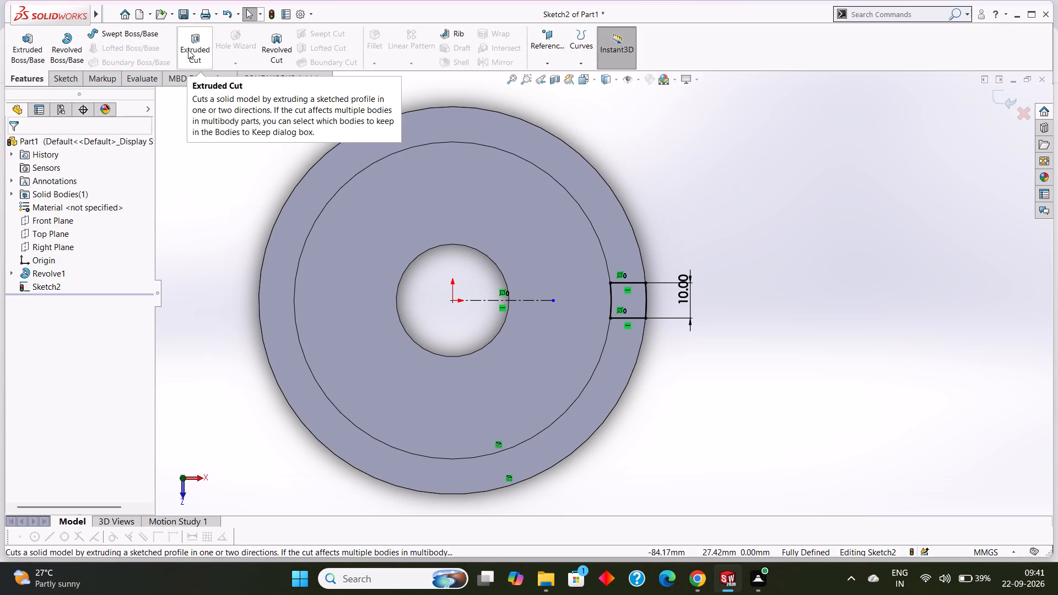
click(196, 44)
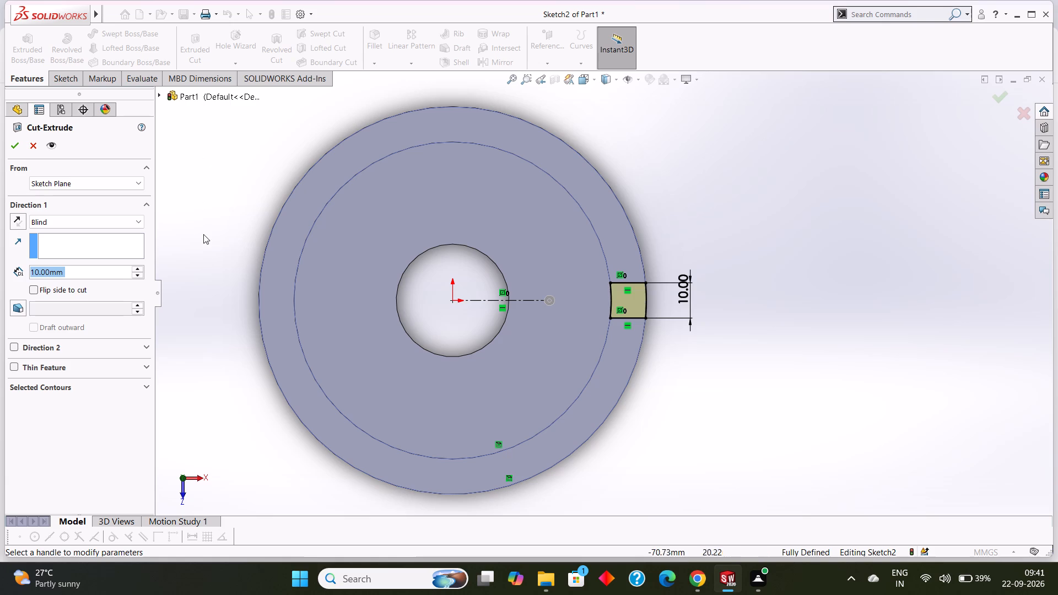
middle_drag(702, 408, 680, 272)
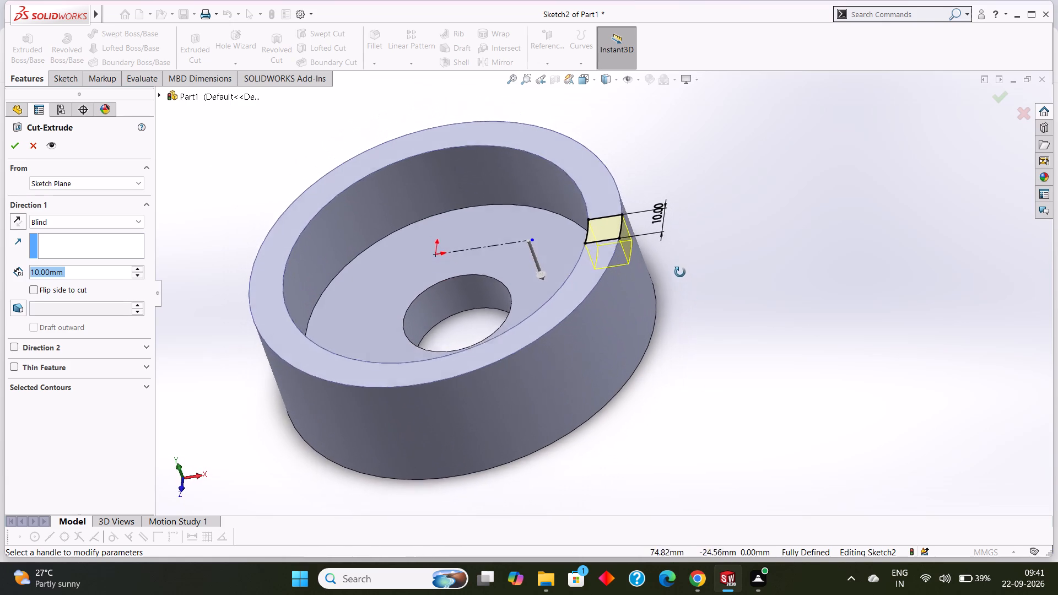
middle_drag(680, 272, 677, 268)
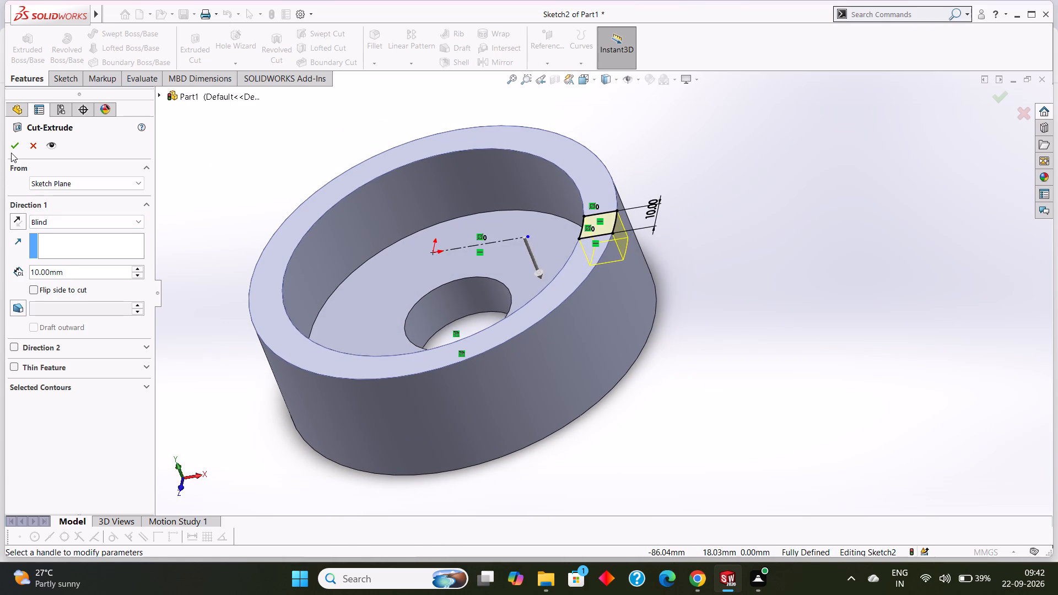
click(11, 147)
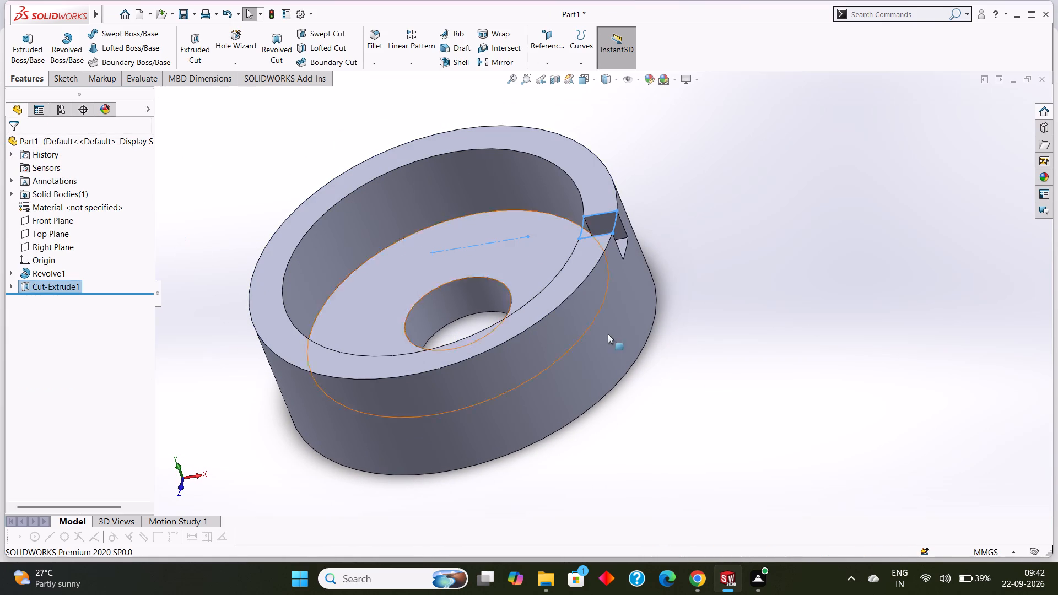
click(744, 279)
Set up a circular pattern of the rim notch cut, using the central hole's circular edge as the pattern axis.
middle_drag(765, 273, 778, 337)
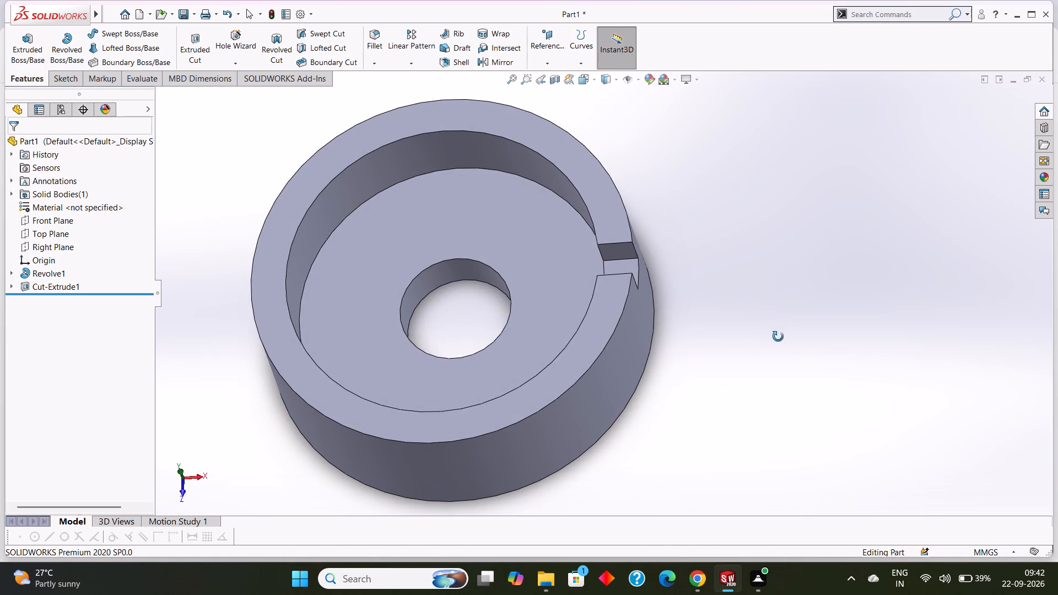
middle_drag(778, 337, 782, 342)
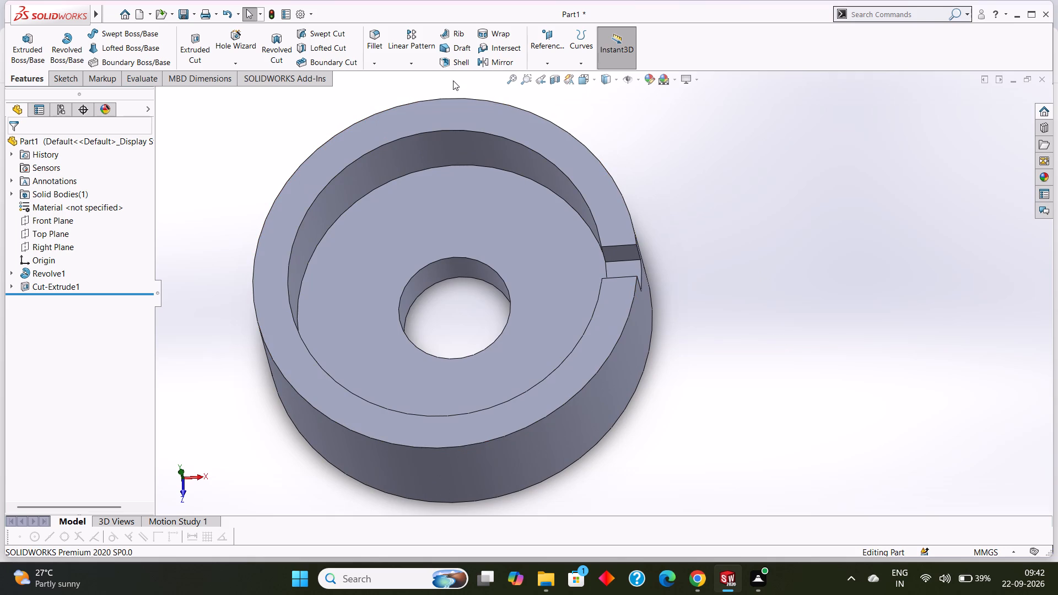
click(412, 63)
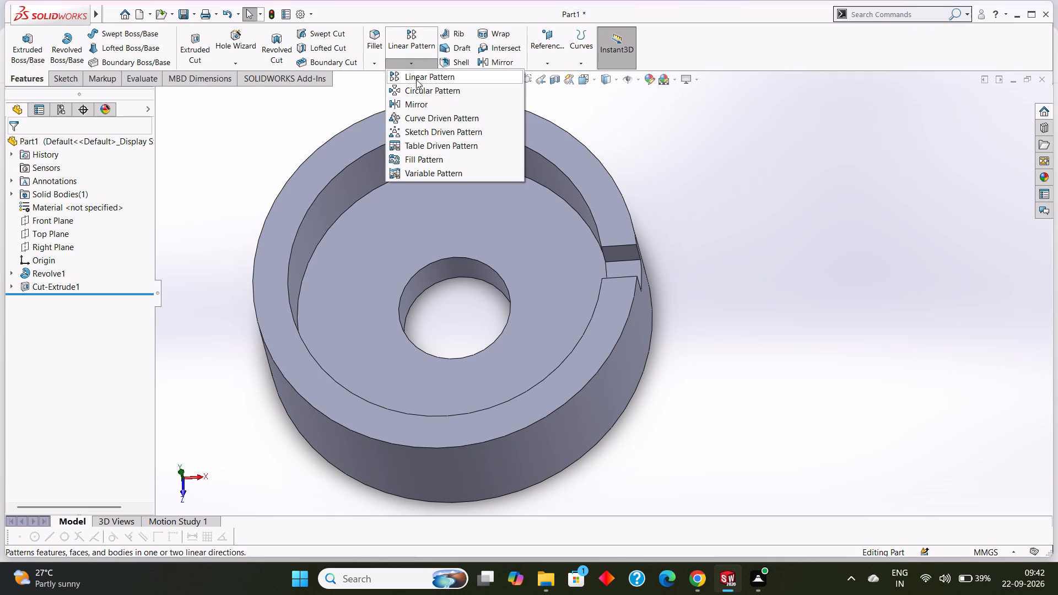
click(417, 85)
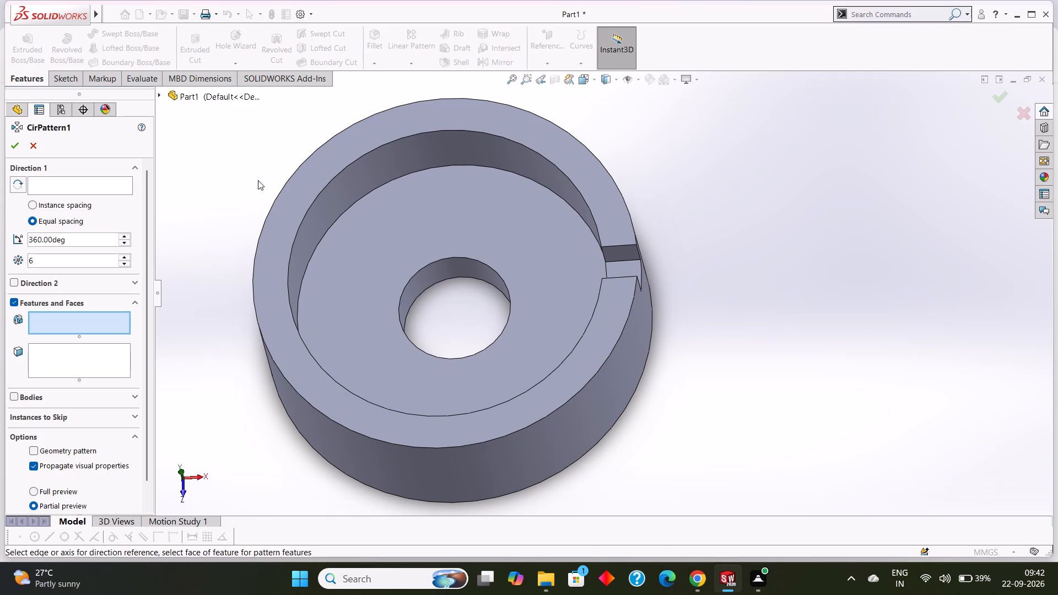
scroll(442, 279, down, 2)
click(458, 273)
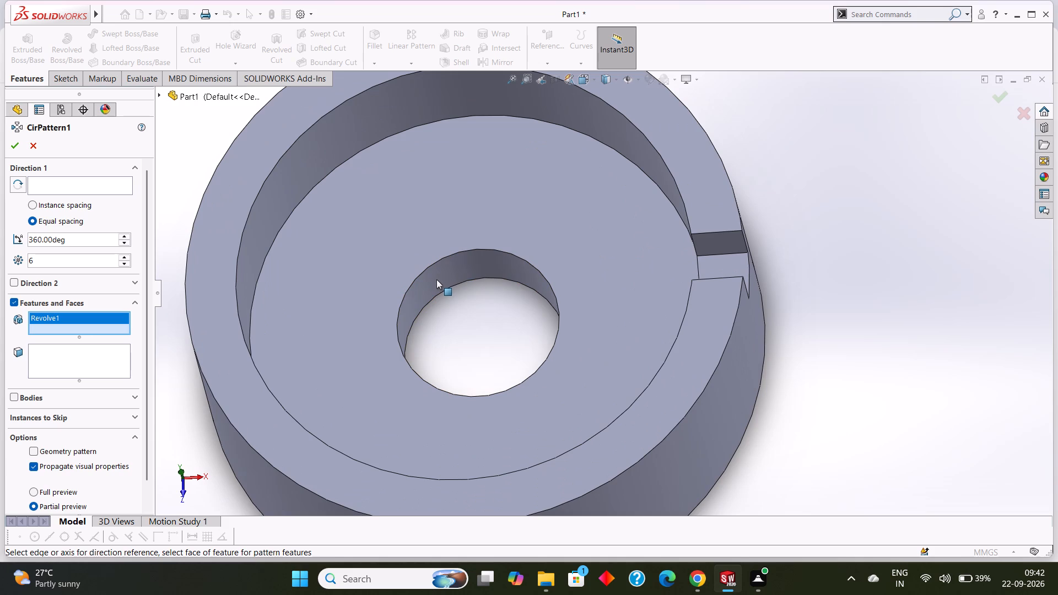
right_click(67, 318)
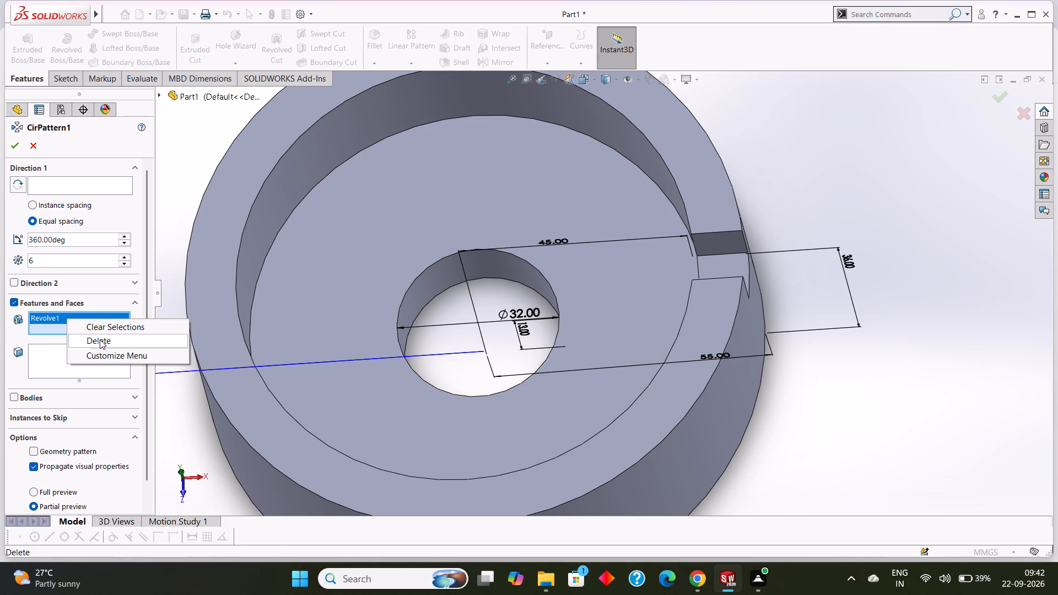
click(100, 340)
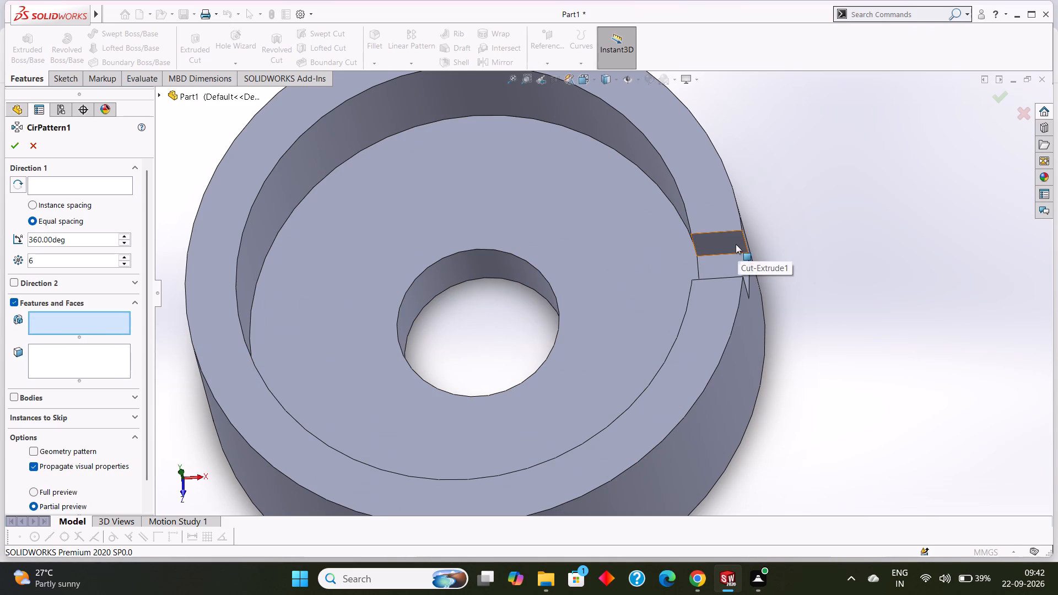
click(732, 258)
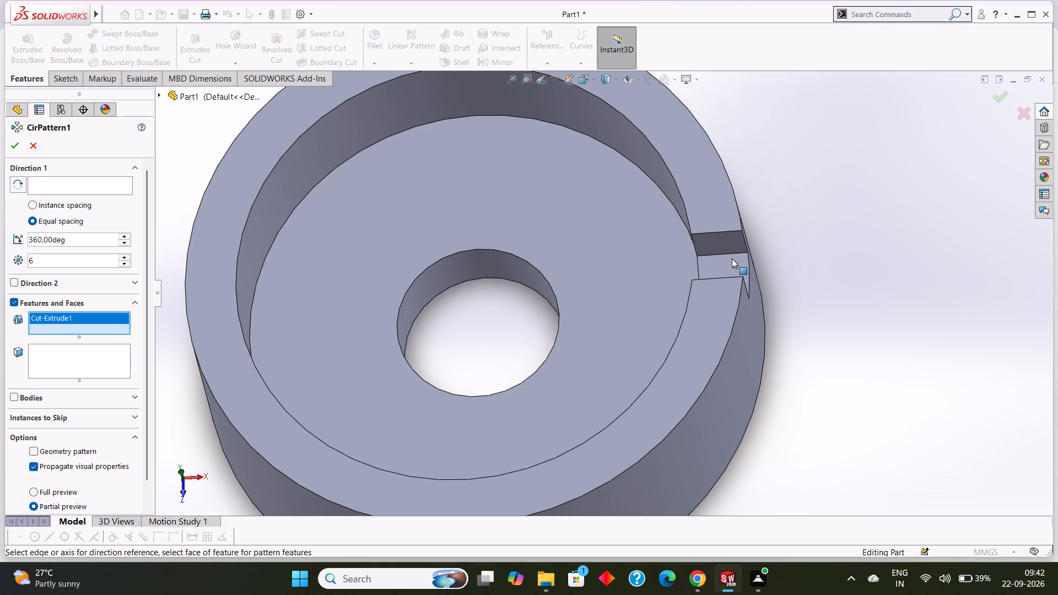
click(52, 182)
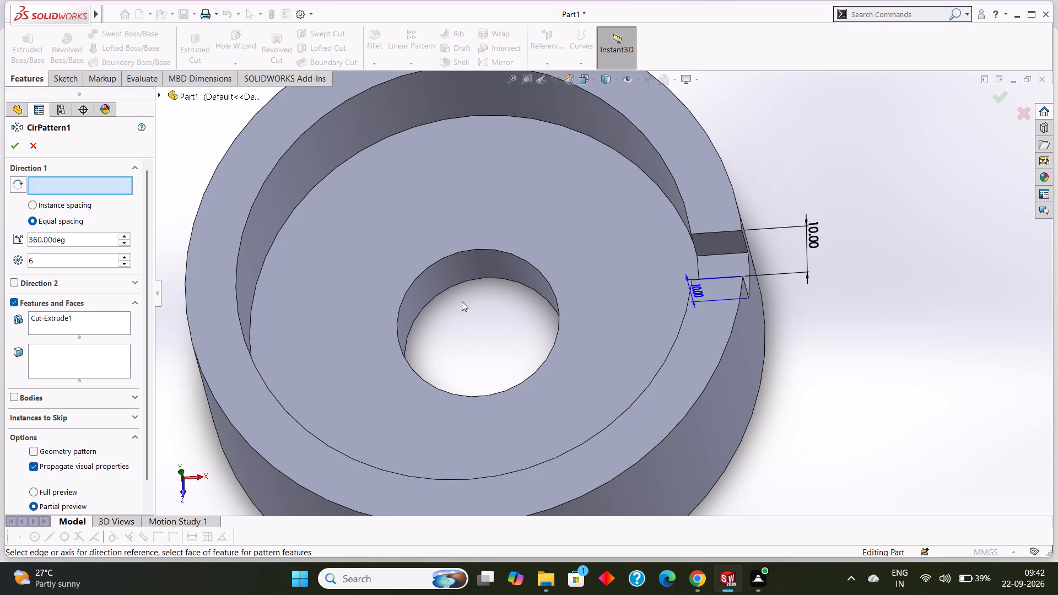
click(453, 255)
Set the circular pattern to 4 equally spaced instances over 360 degrees and complete it.
scroll(453, 255, up, 1)
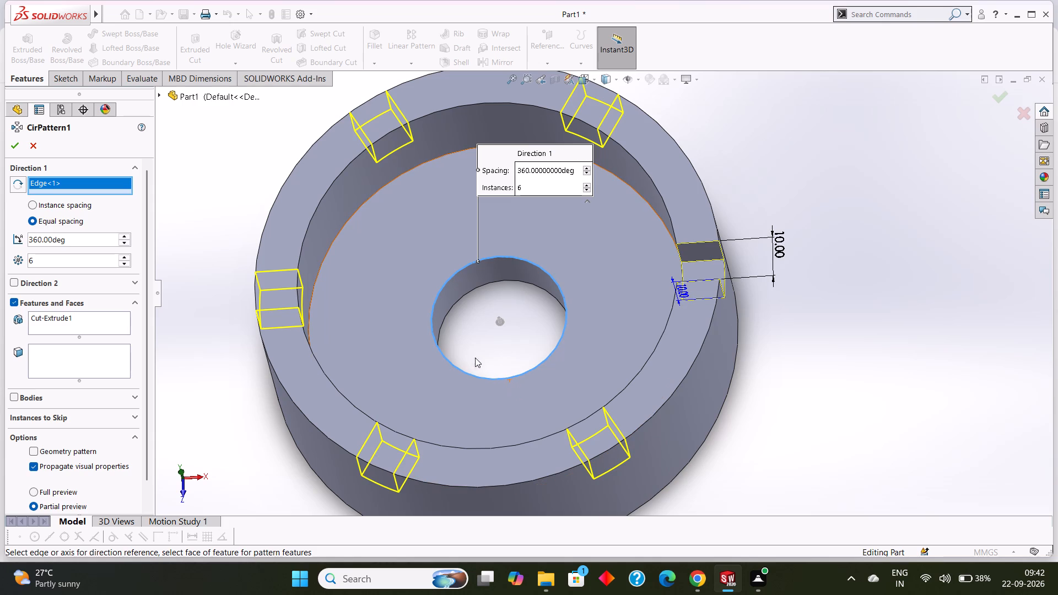
scroll(457, 347, down, 1)
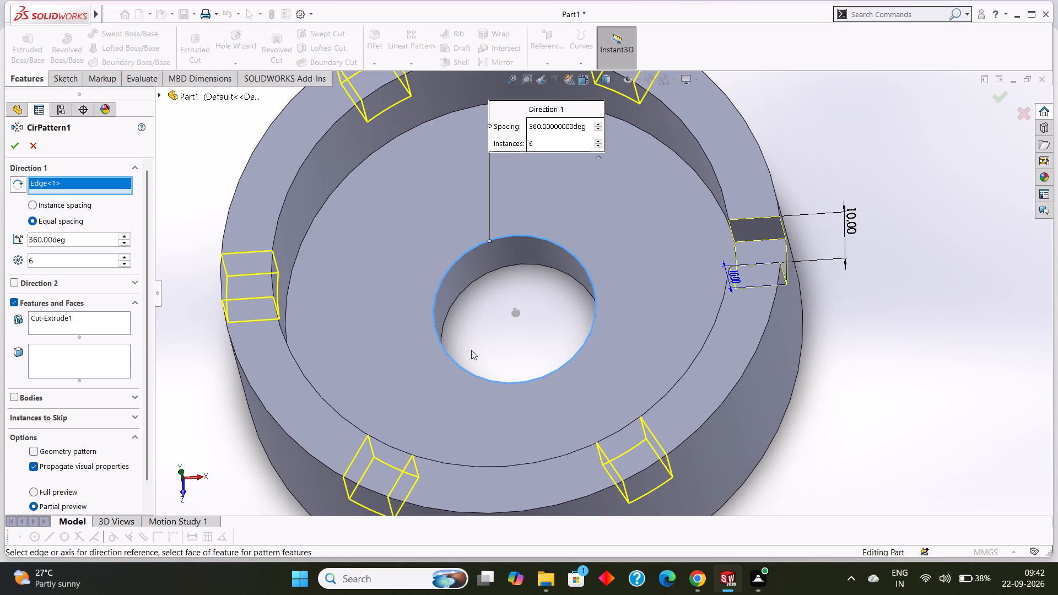
scroll(474, 351, up, 1)
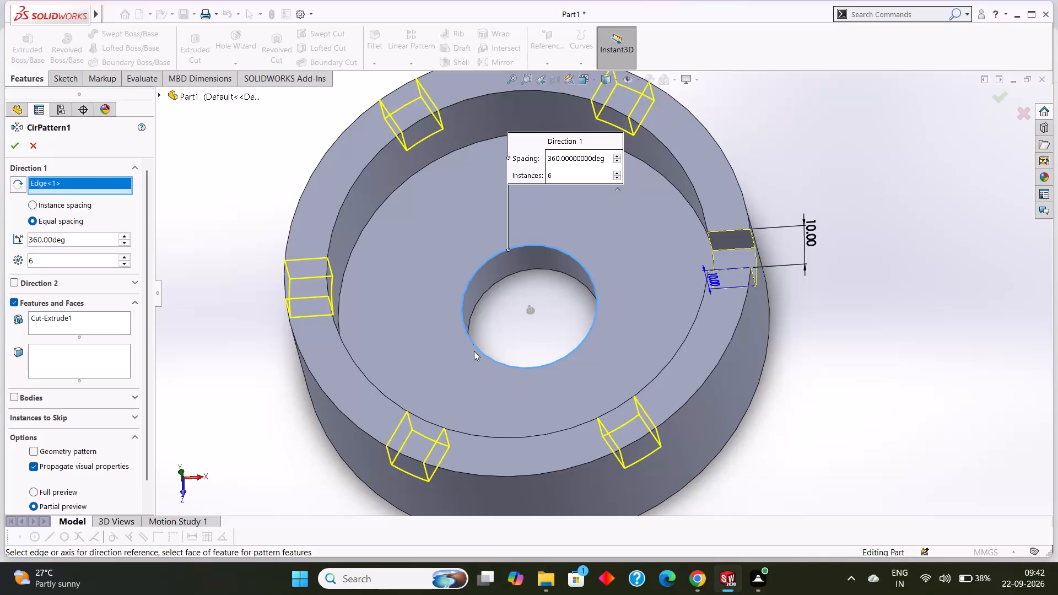
scroll(474, 351, down, 1)
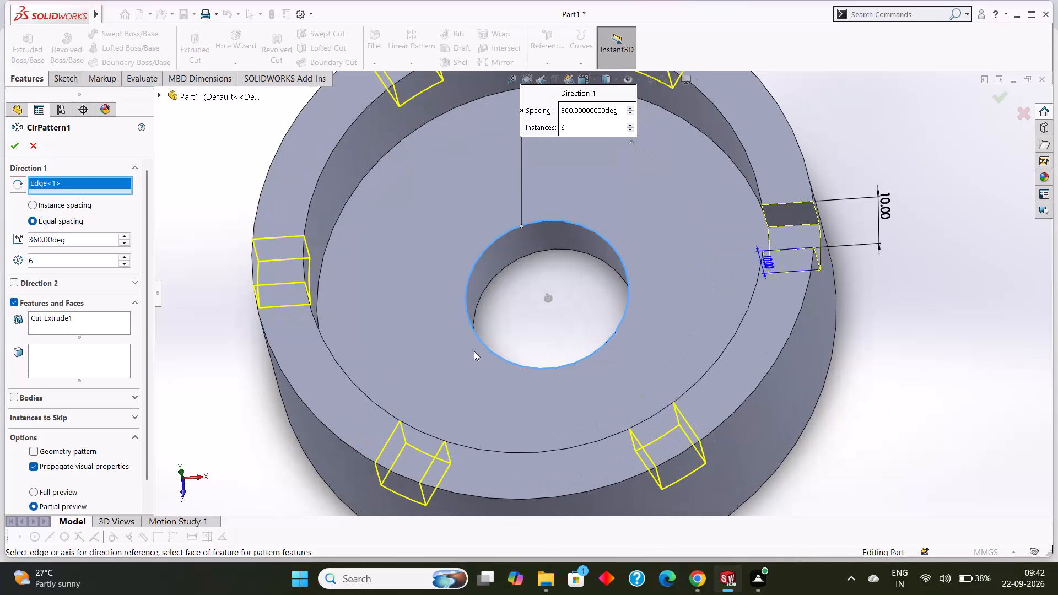
scroll(474, 351, up, 1)
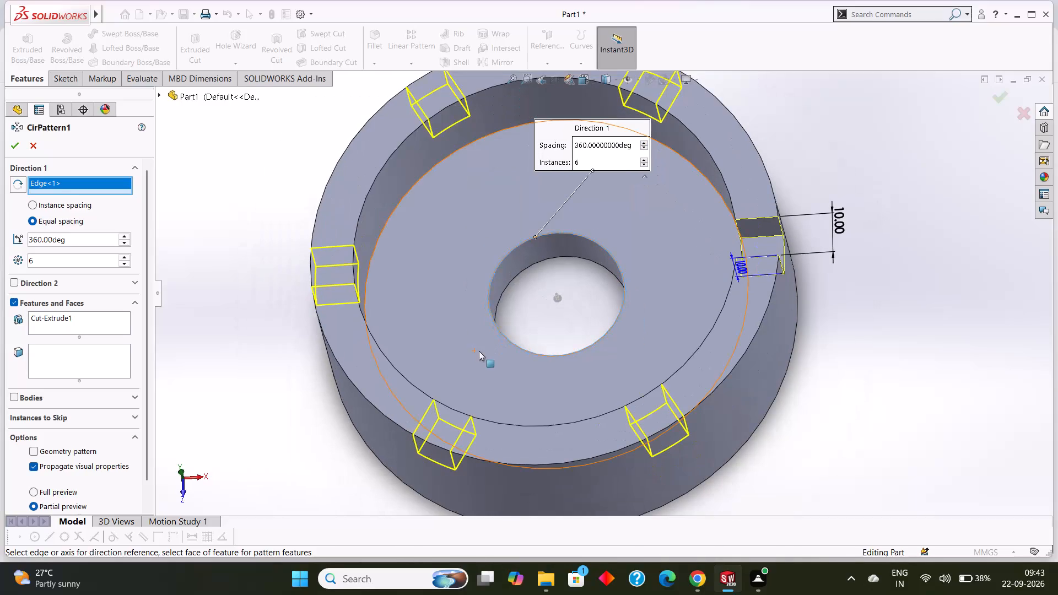
drag(56, 261, 0, 261)
key(4)
key(Return)
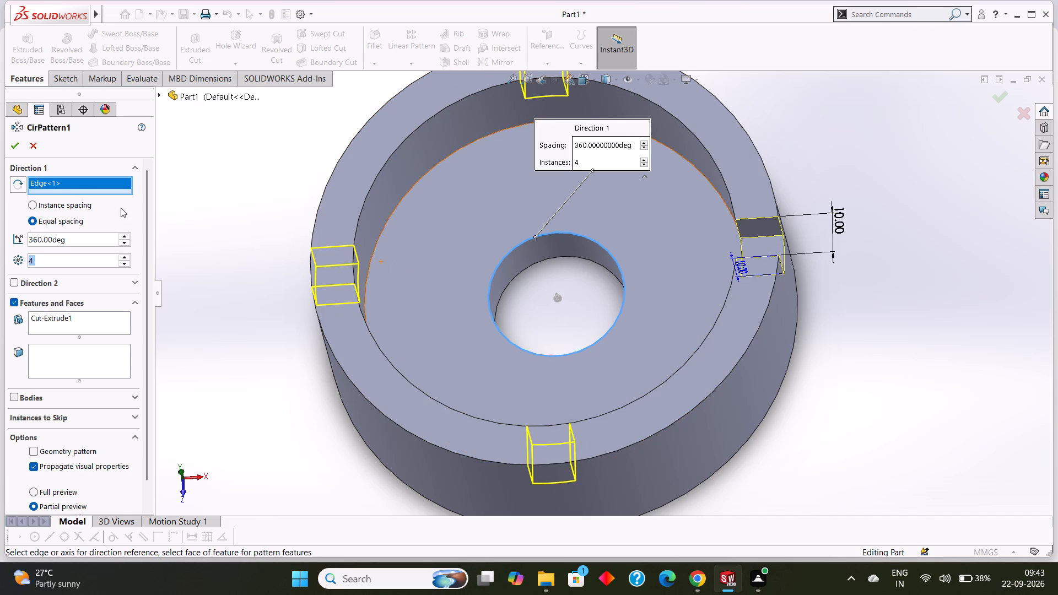
click(19, 147)
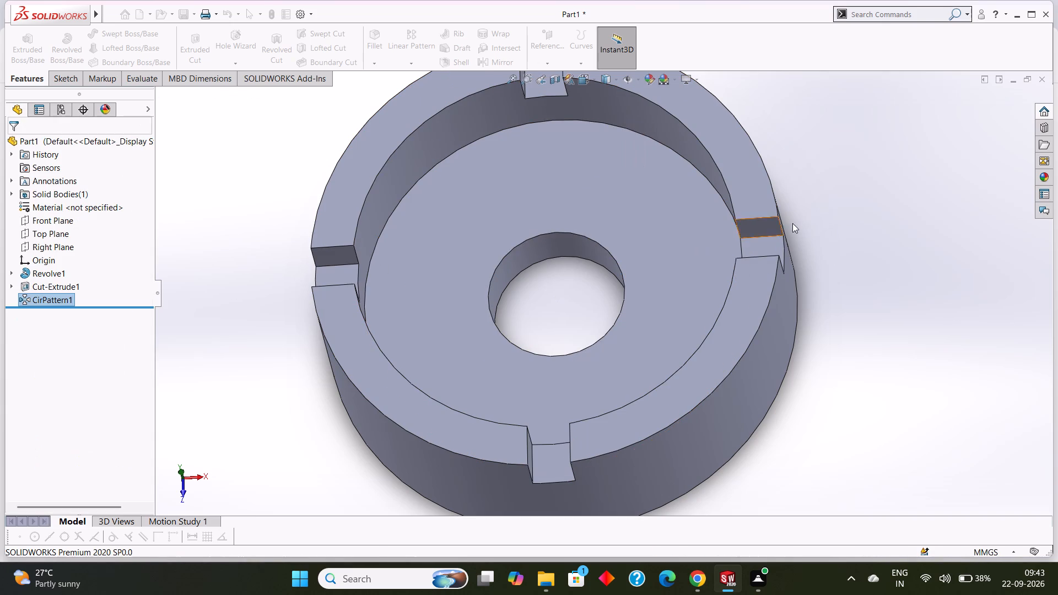
click(884, 197)
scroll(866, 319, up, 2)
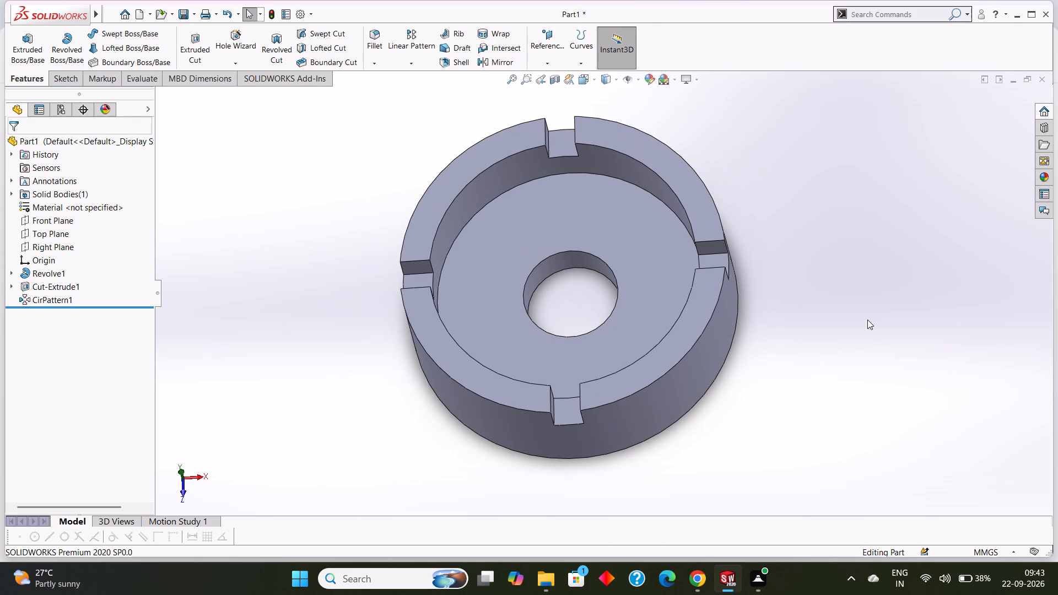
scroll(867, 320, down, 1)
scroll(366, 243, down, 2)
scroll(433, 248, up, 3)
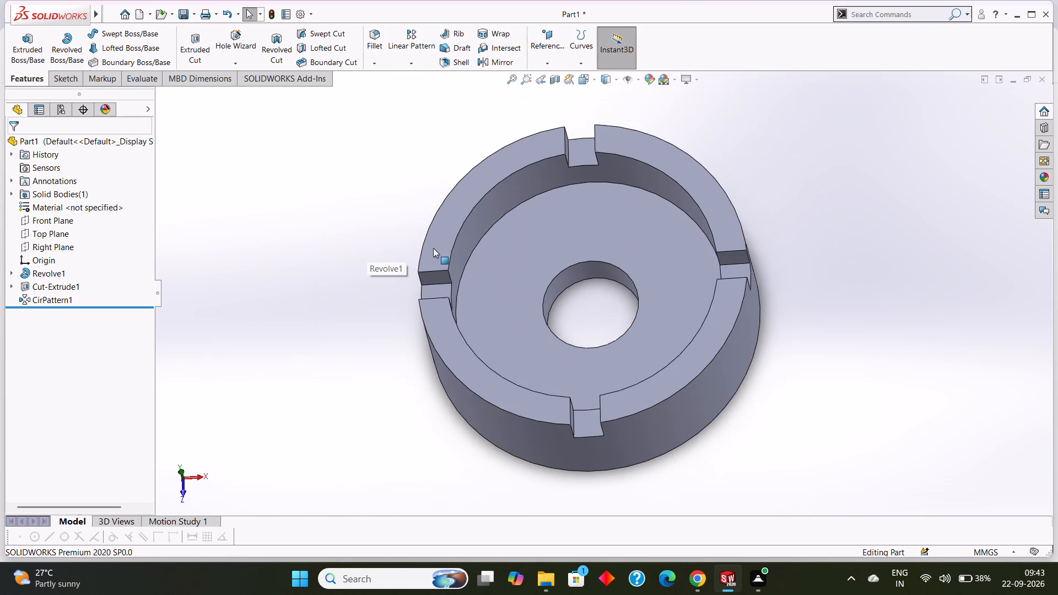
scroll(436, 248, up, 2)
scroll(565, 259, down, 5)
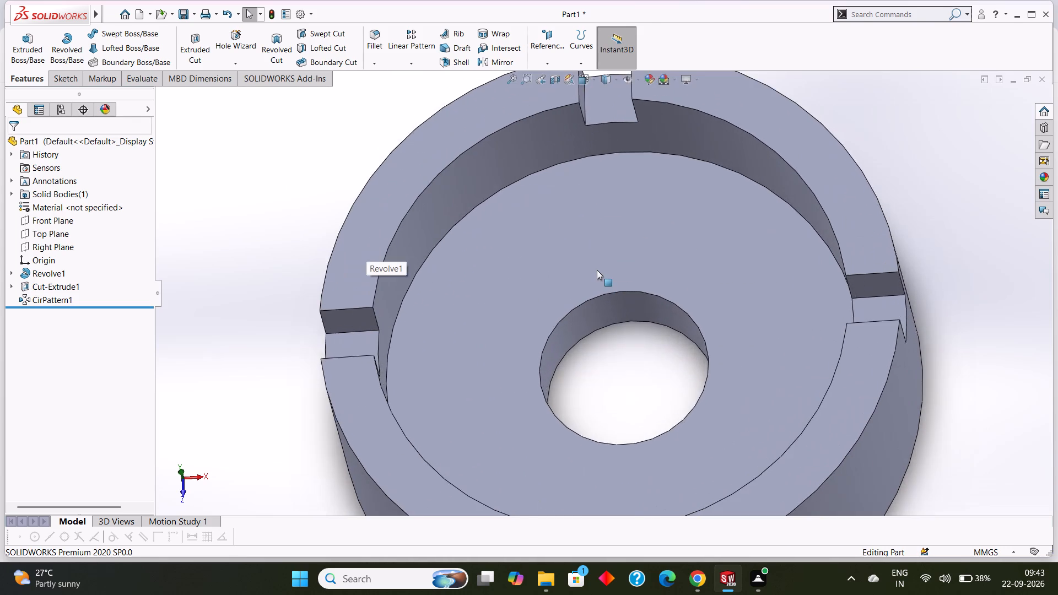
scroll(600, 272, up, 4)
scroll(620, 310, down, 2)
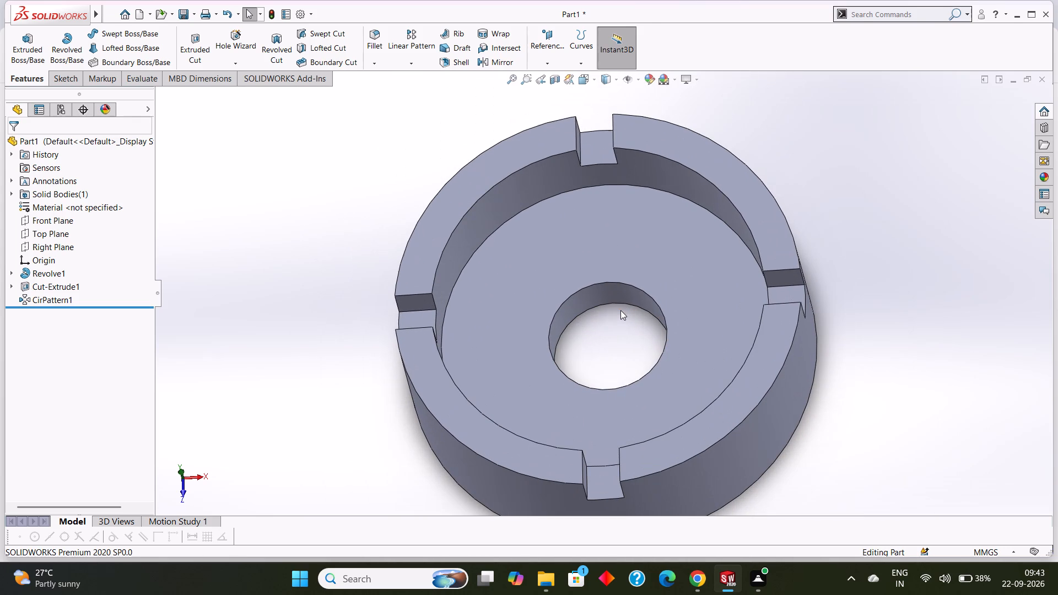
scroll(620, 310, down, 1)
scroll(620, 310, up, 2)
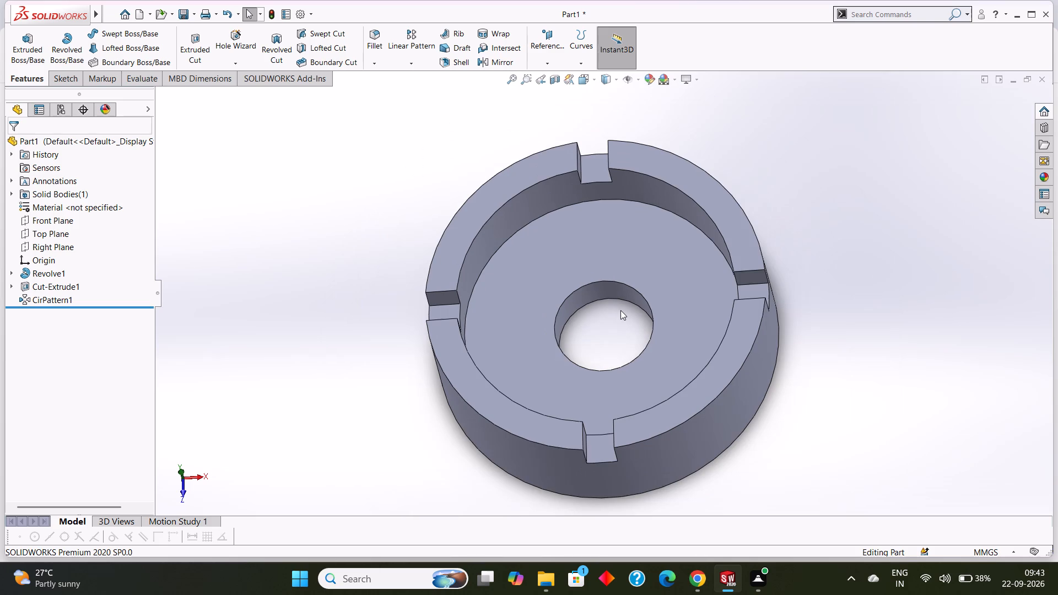
Start a new sketch on the recessed flat face surrounding the central hole.
right_click(612, 248)
click(635, 231)
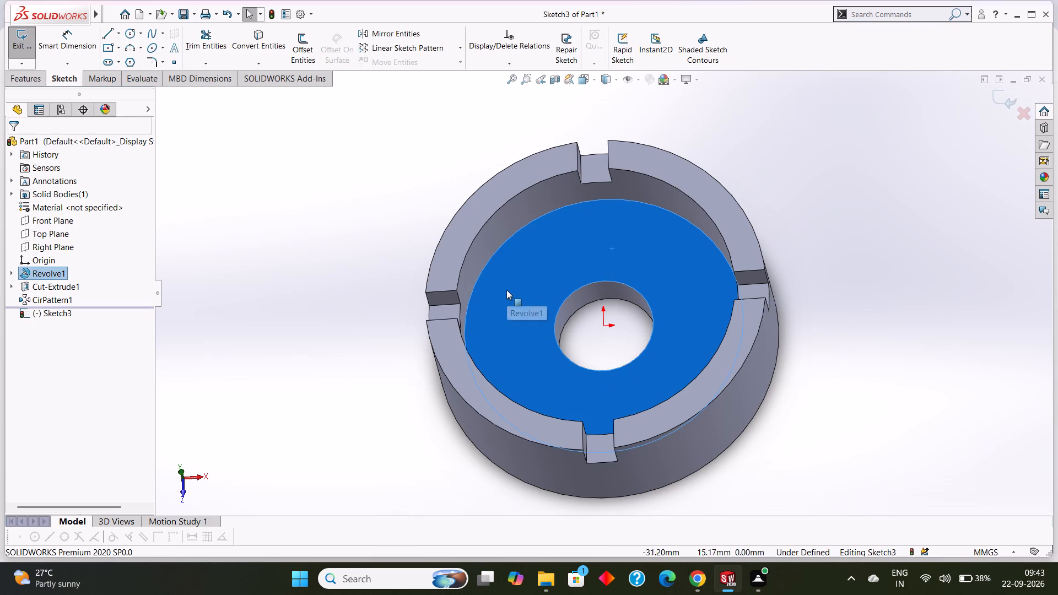
key(ctrl+8)
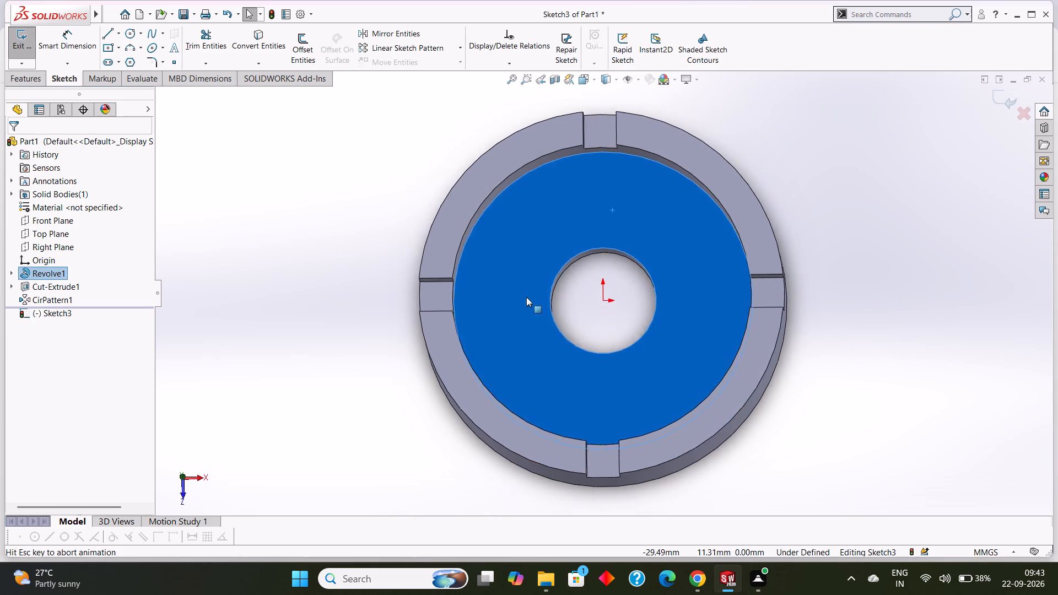
key(Escape)
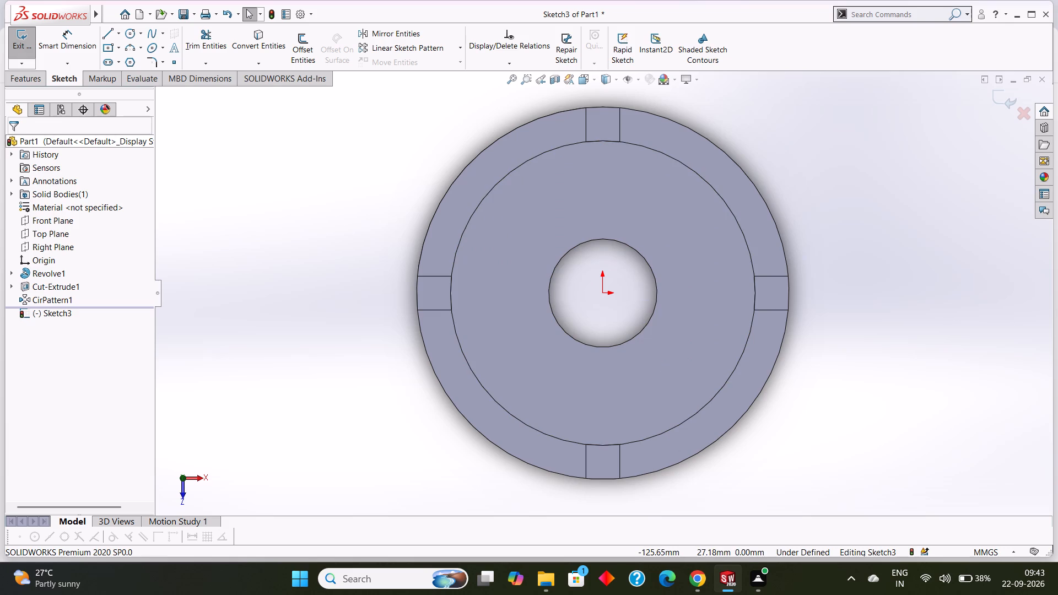
Sketch a circle of radius 22 mm centred about 30 mm directly below the origin on the recessed face.
click(128, 36)
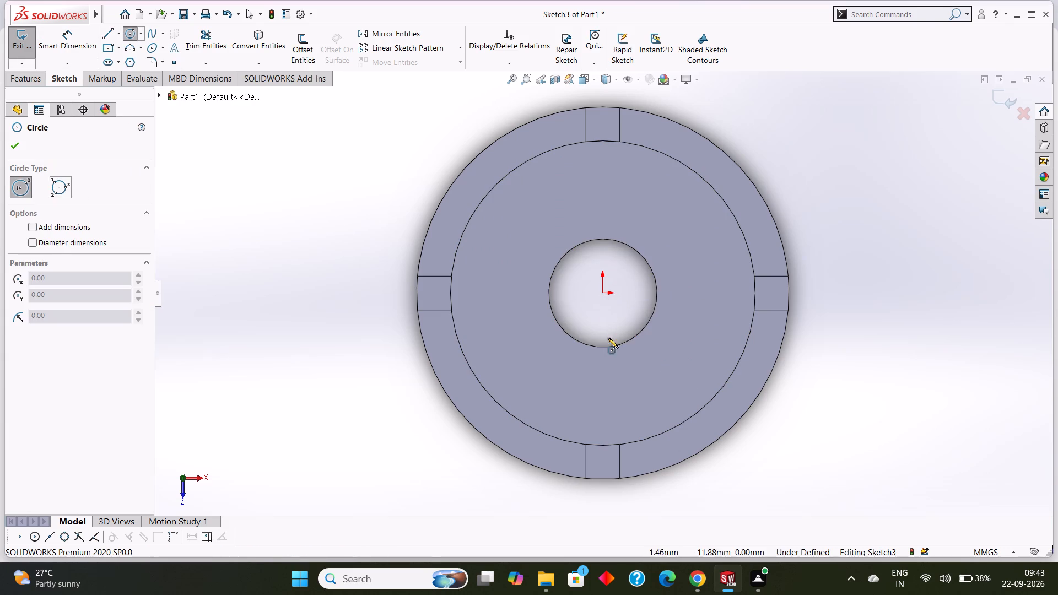
click(604, 396)
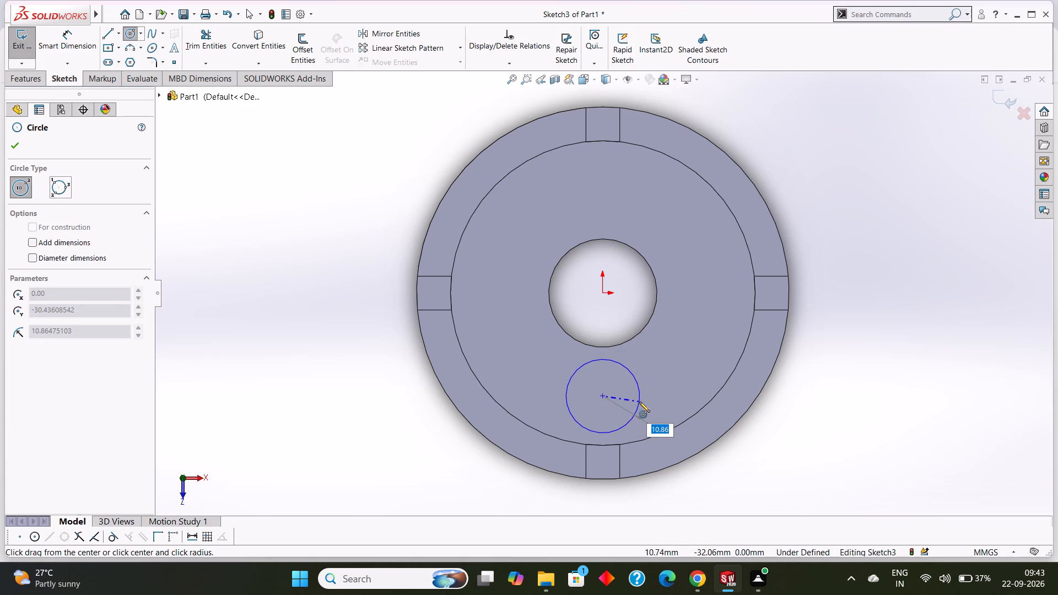
text(22)
key(Return)
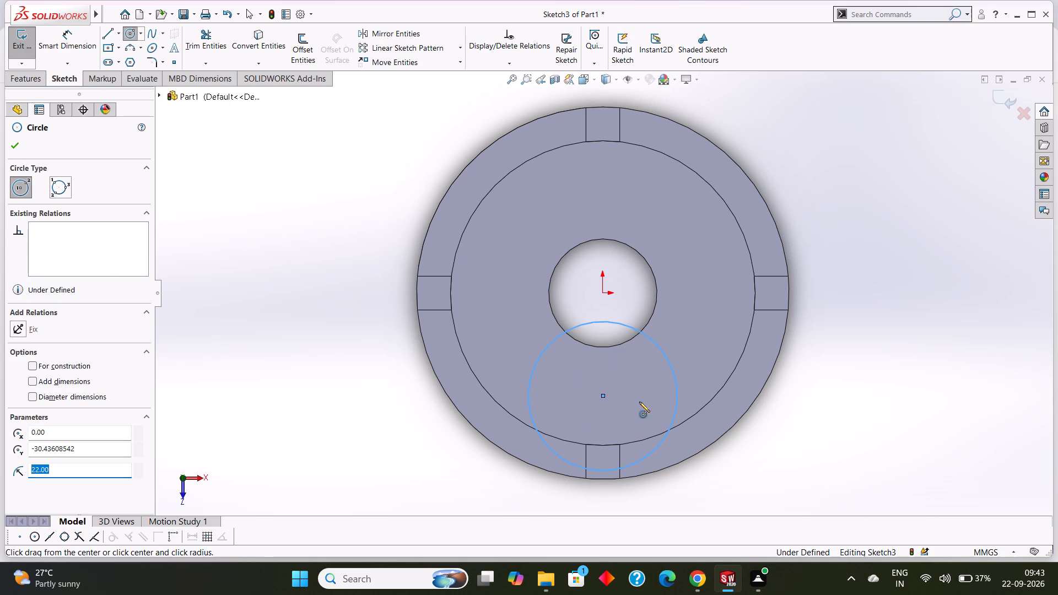
click(13, 150)
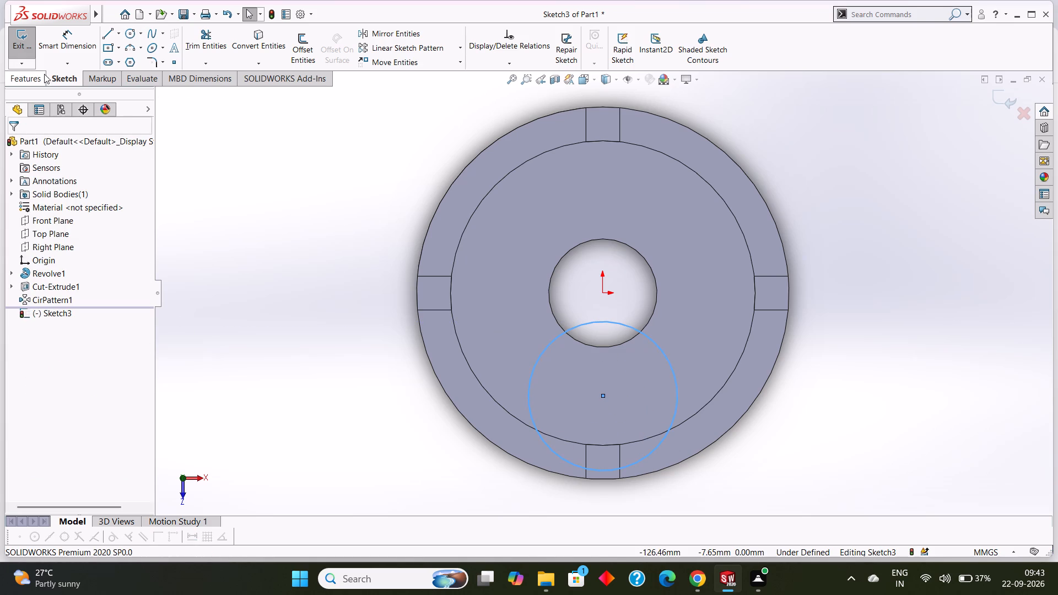
Dimension the sketched circle's diameter to 22 mm.
click(87, 34)
click(658, 344)
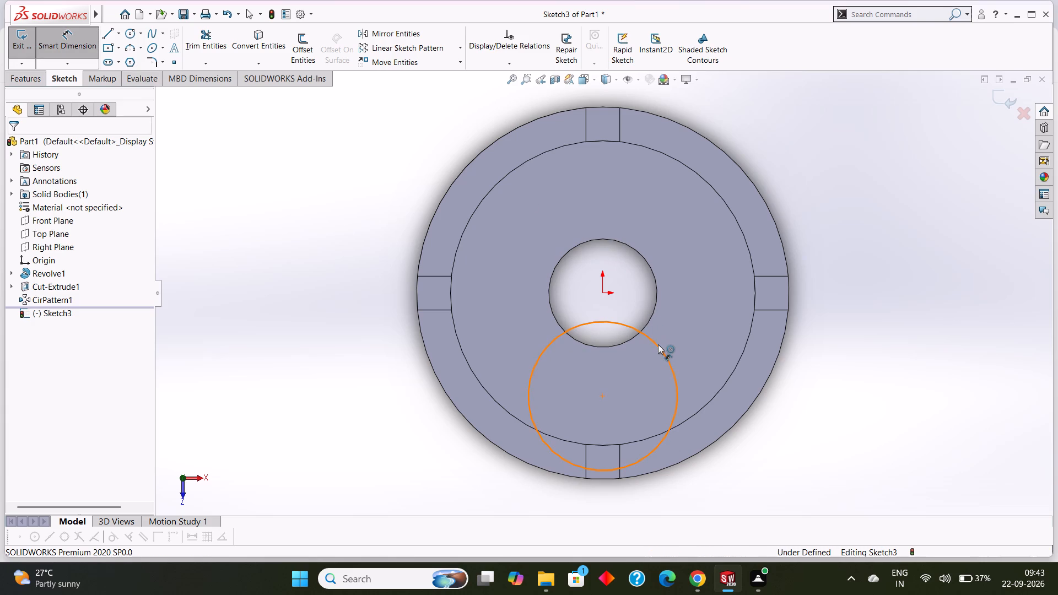
click(719, 350)
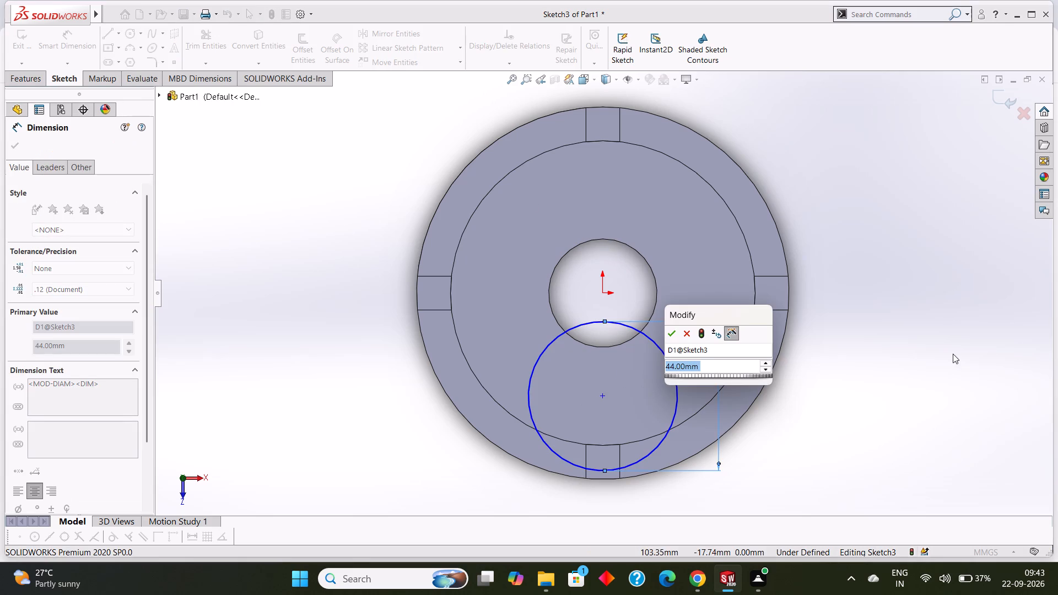
text(22)
key(Return)
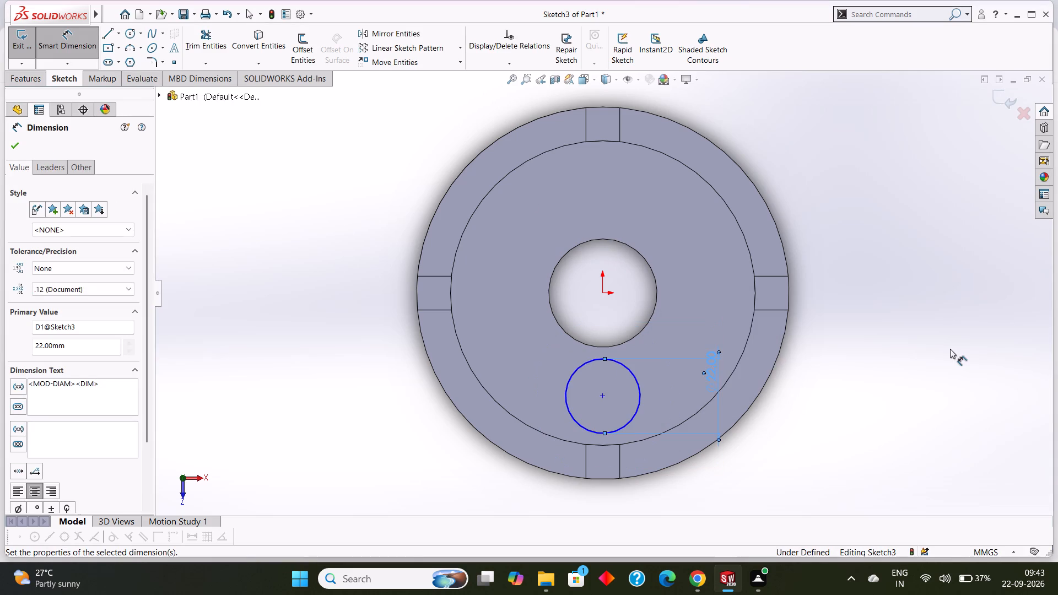
Dimension the distance from the origin to the circle's centre to 32 mm.
click(604, 291)
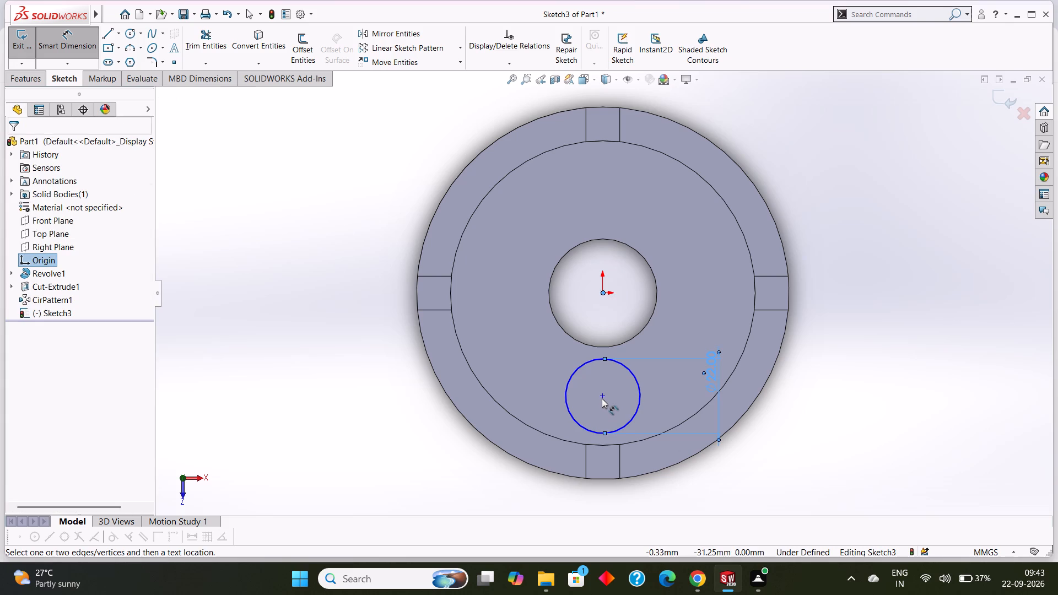
click(602, 397)
click(690, 360)
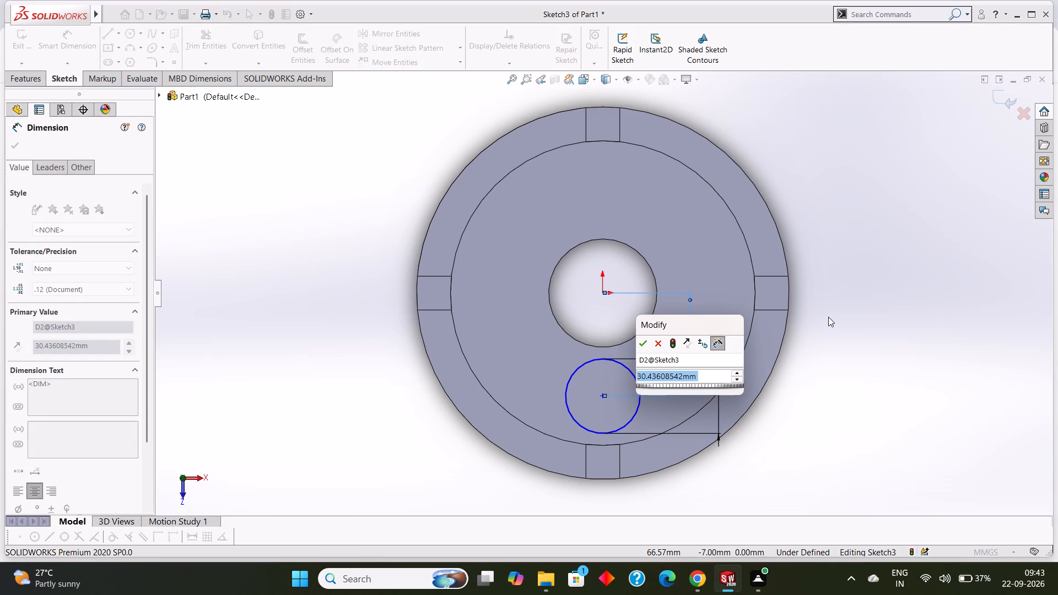
text(32)
key(Return)
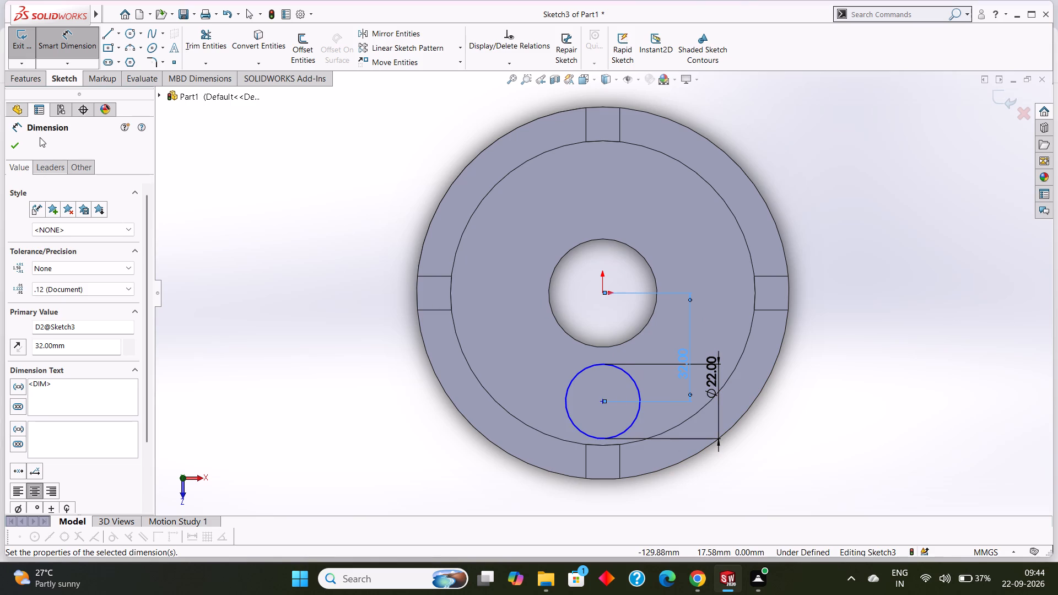
click(11, 140)
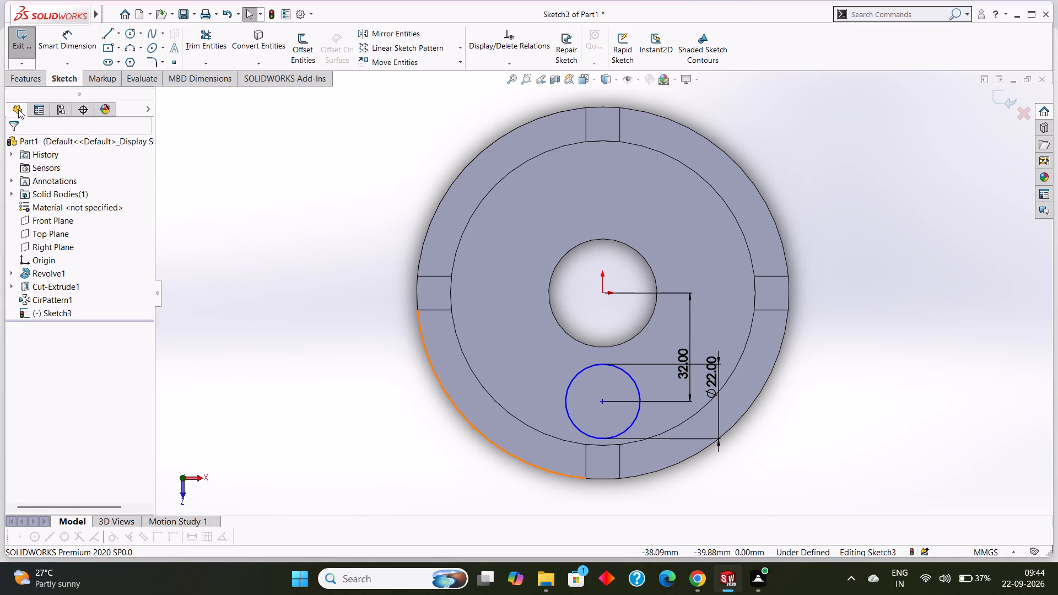
Extrude-cut the 22 mm circle through all of the part with the Through All end condition.
click(18, 78)
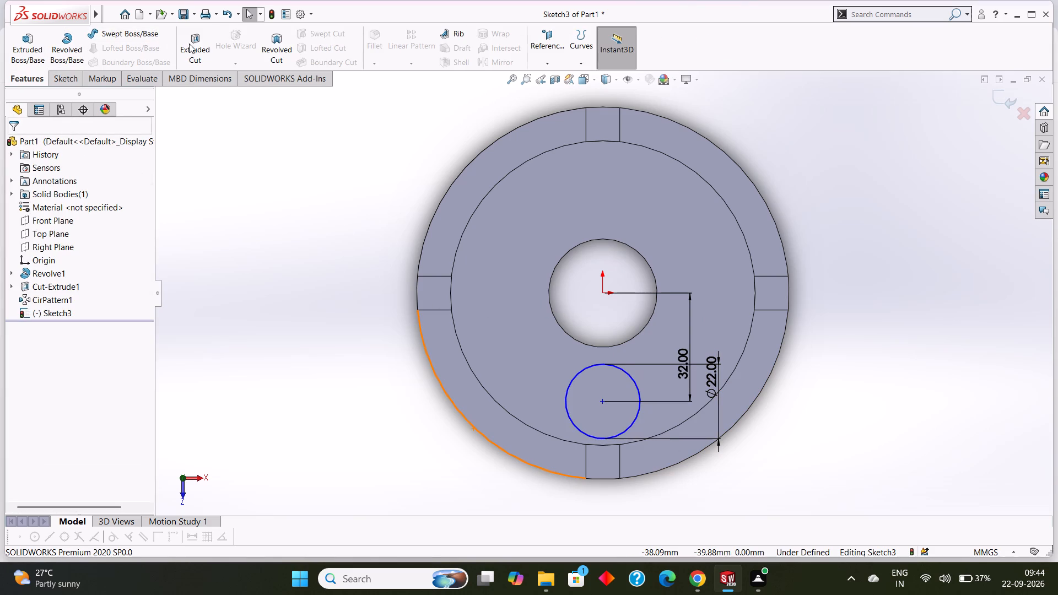
click(196, 51)
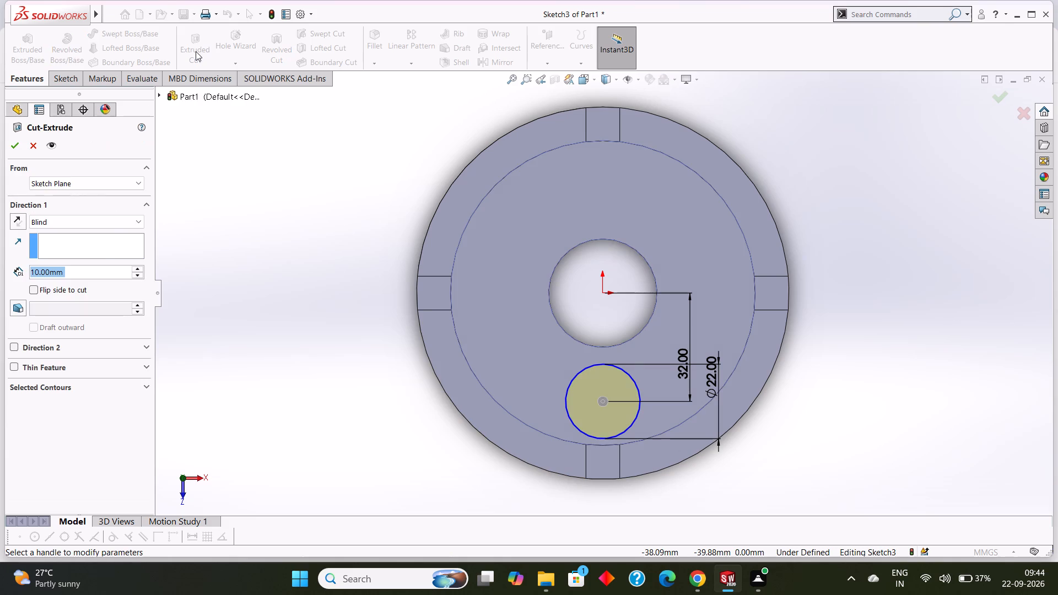
middle_drag(334, 415, 326, 319)
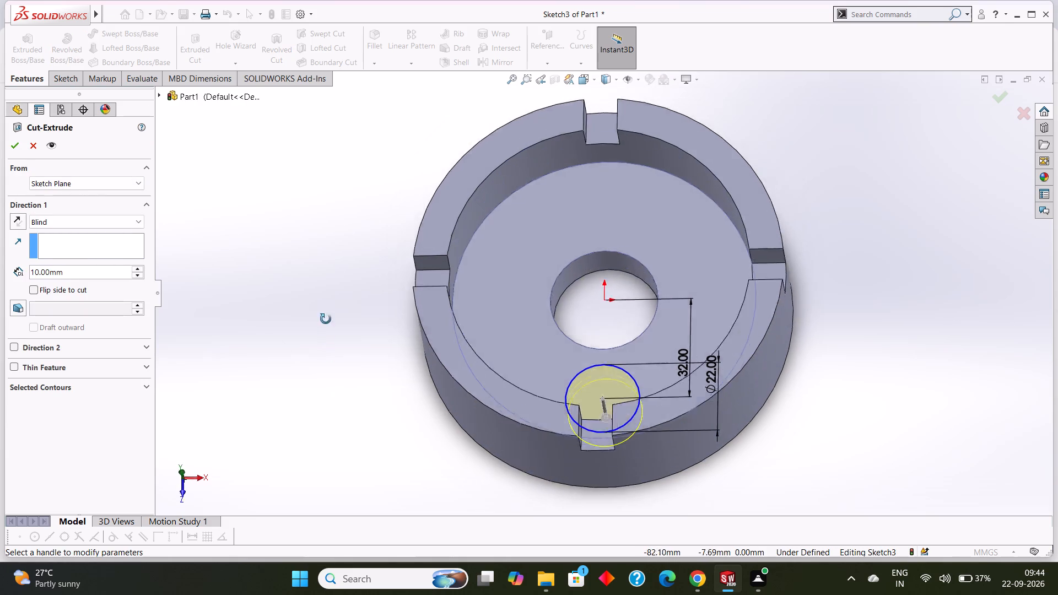
middle_drag(326, 319, 308, 149)
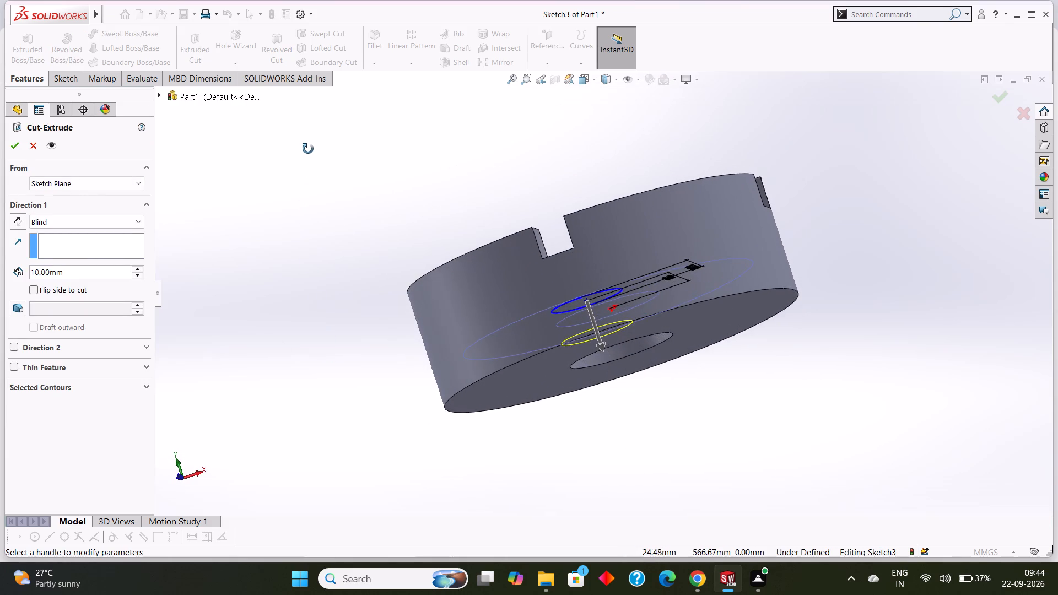
middle_drag(308, 149, 325, 226)
click(77, 218)
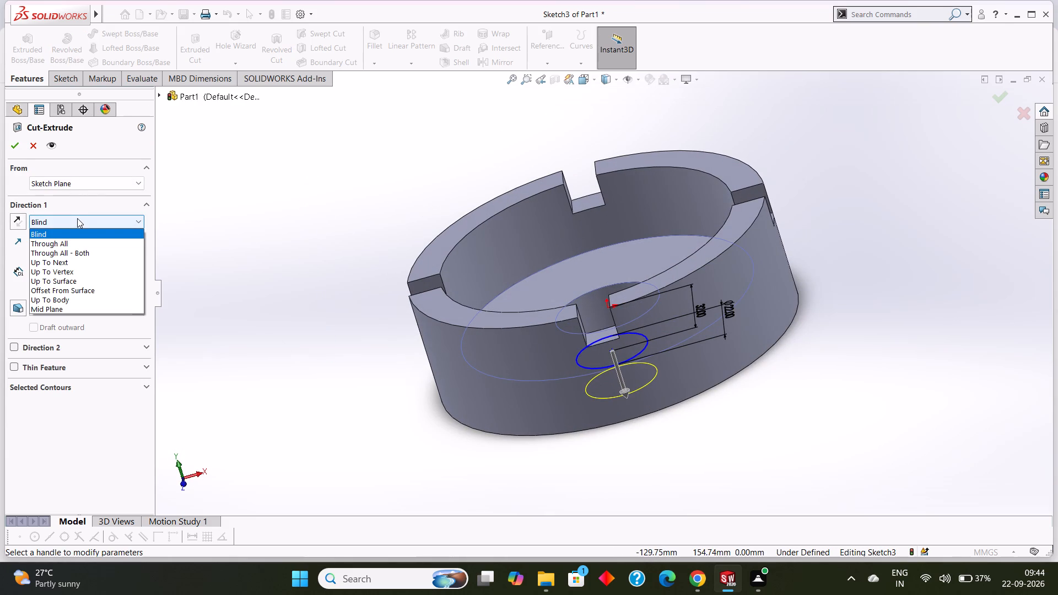
click(68, 241)
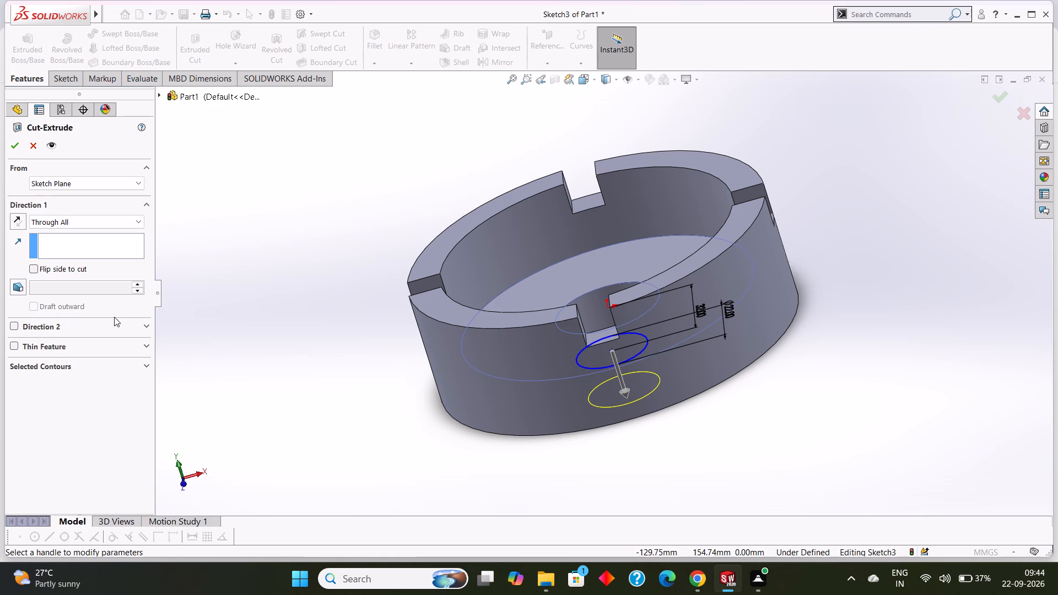
click(20, 144)
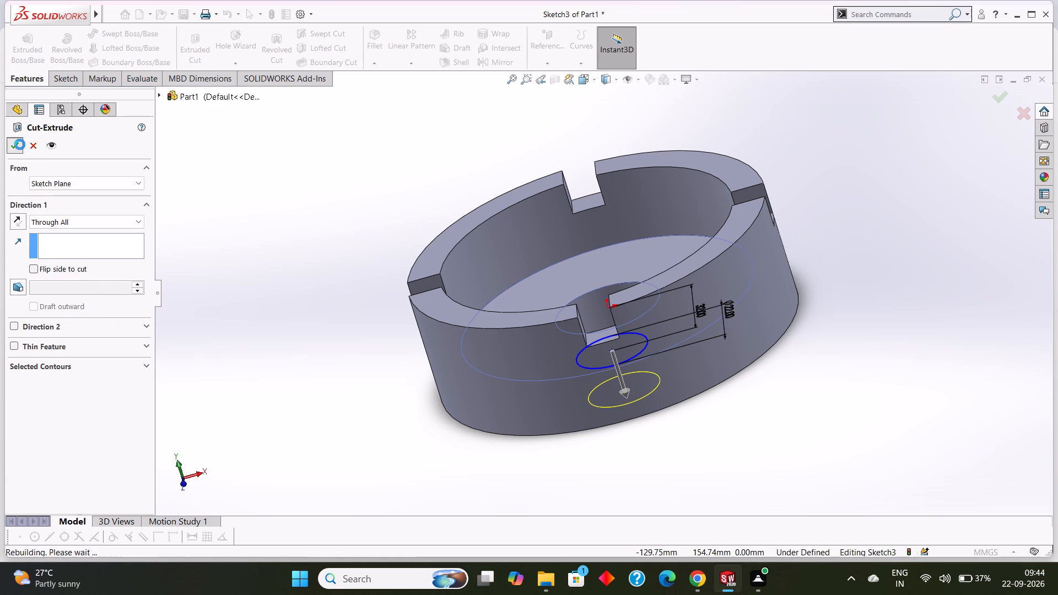
click(253, 317)
Set up a circular pattern of the 22 mm hole cut, using the central hole's circular edge as the pattern axis.
middle_drag(257, 315, 265, 334)
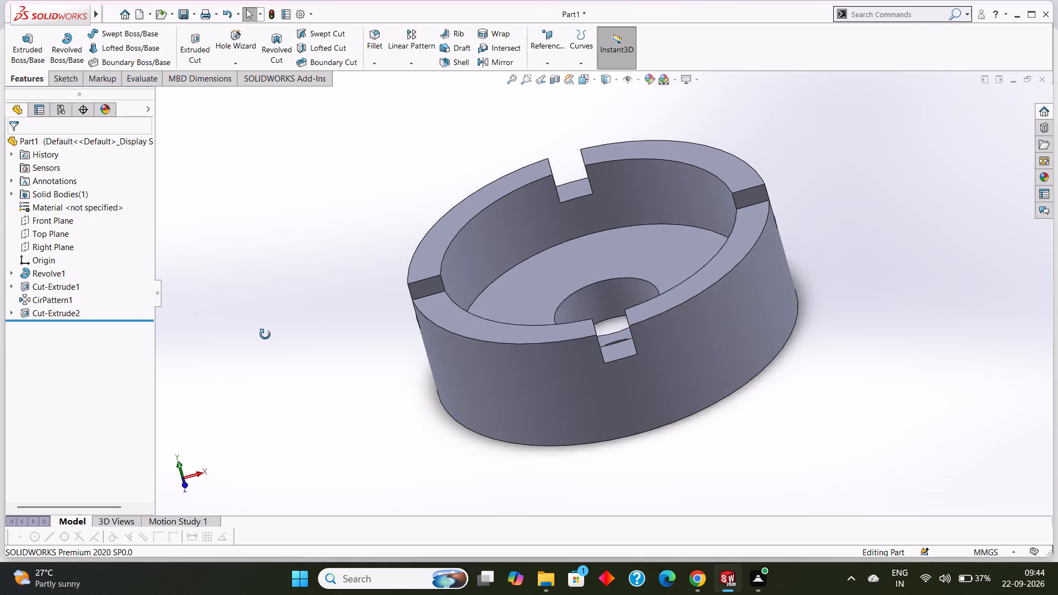
middle_drag(265, 334, 276, 432)
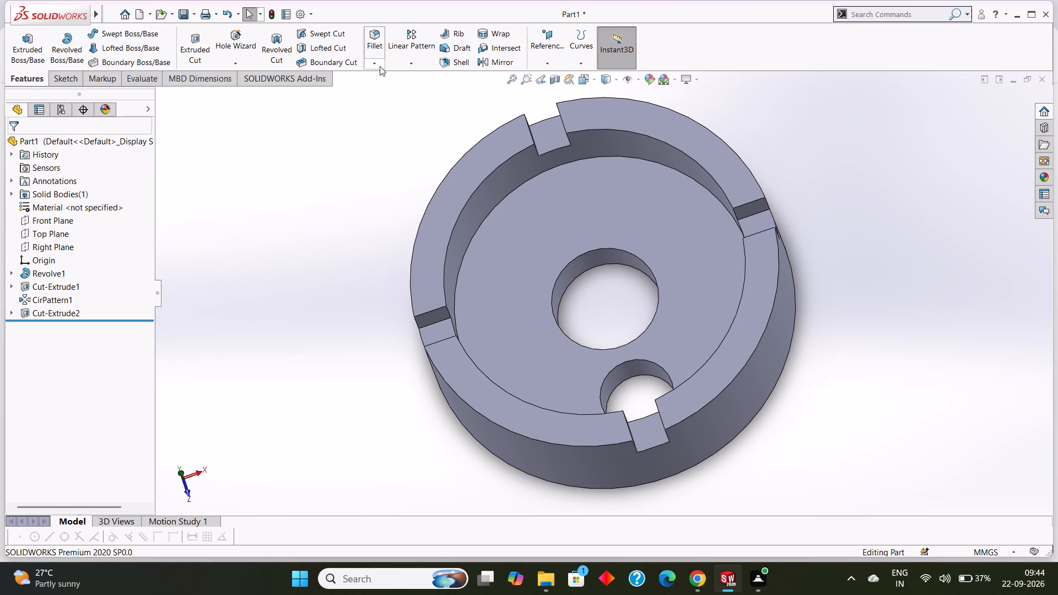
click(411, 62)
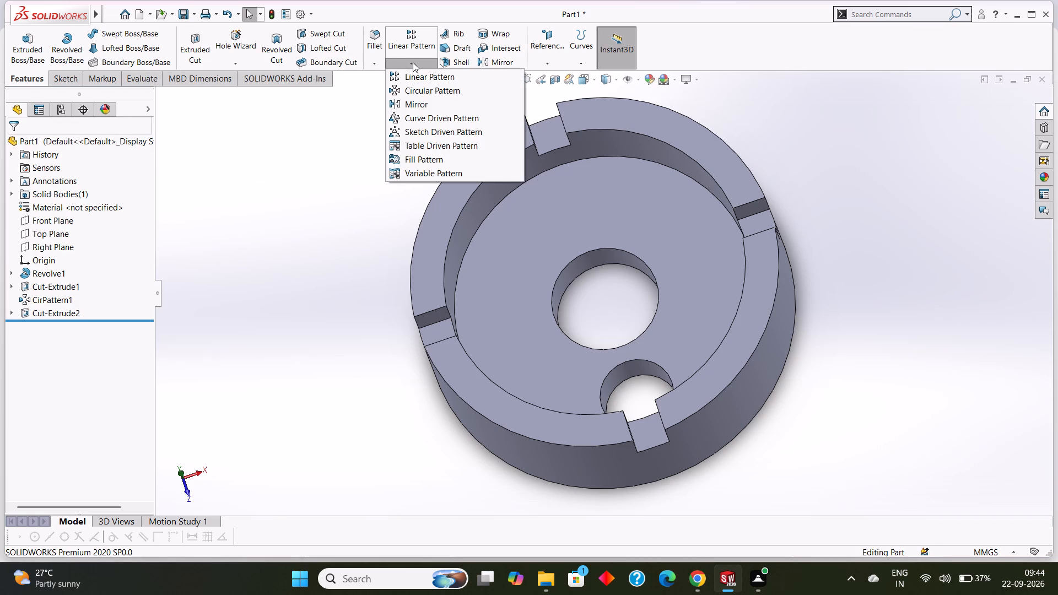
click(264, 188)
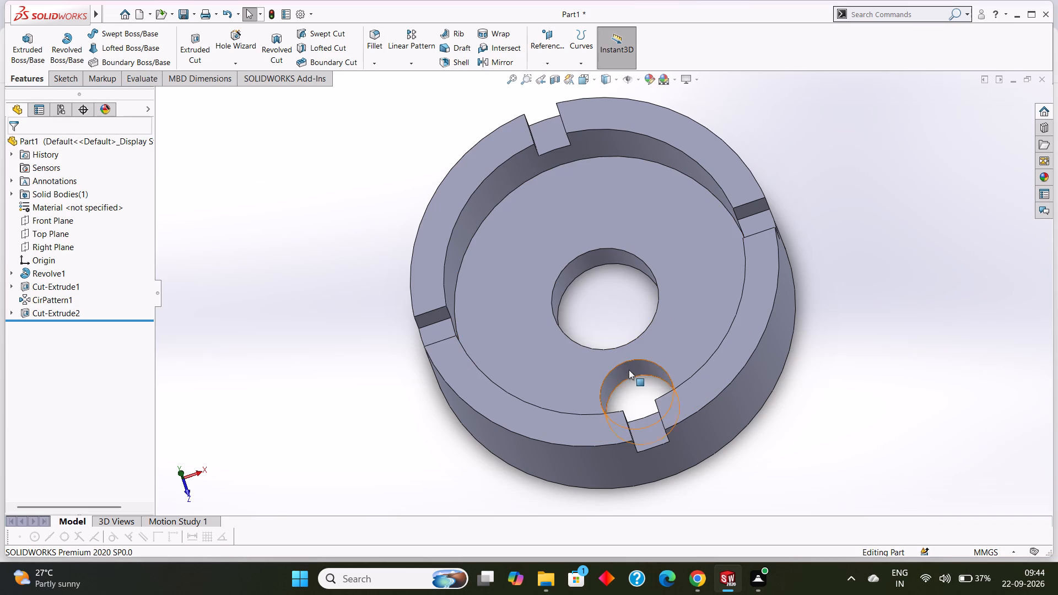
scroll(628, 369, down, 5)
click(614, 343)
scroll(614, 343, up, 4)
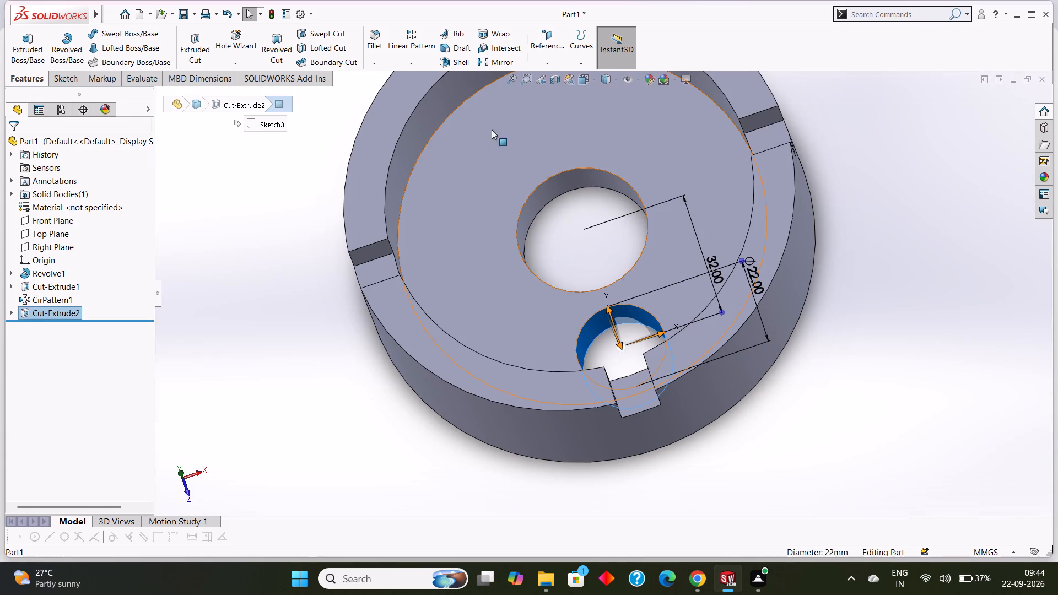
scroll(492, 170, up, 2)
click(415, 68)
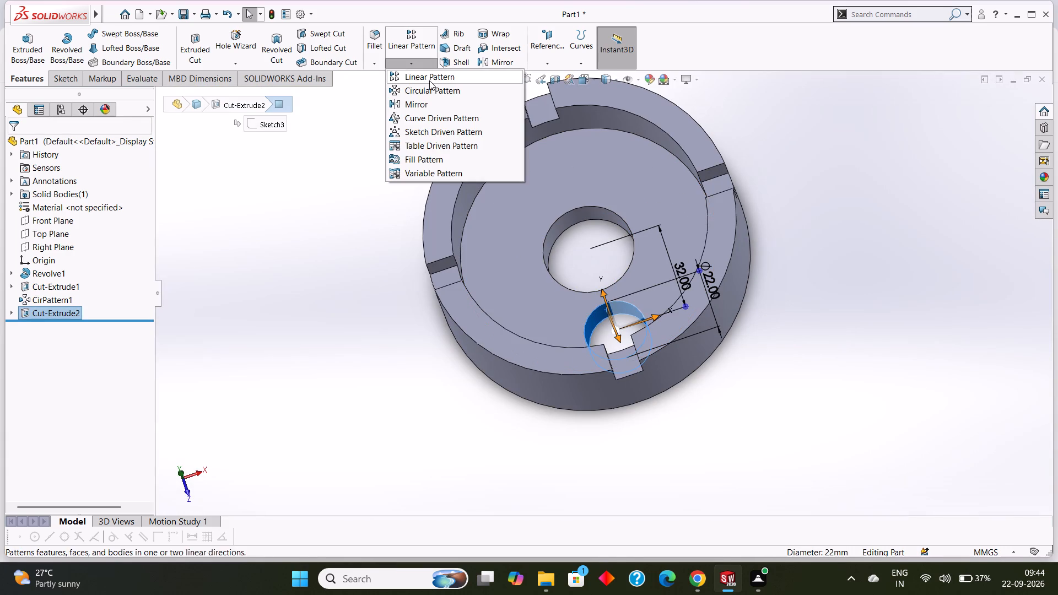
click(434, 89)
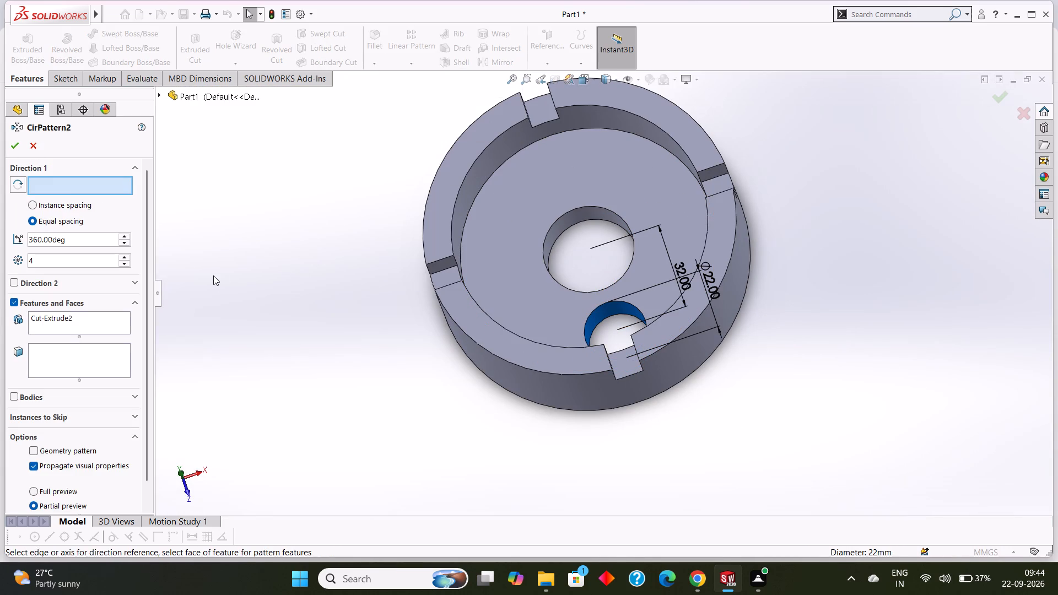
click(89, 187)
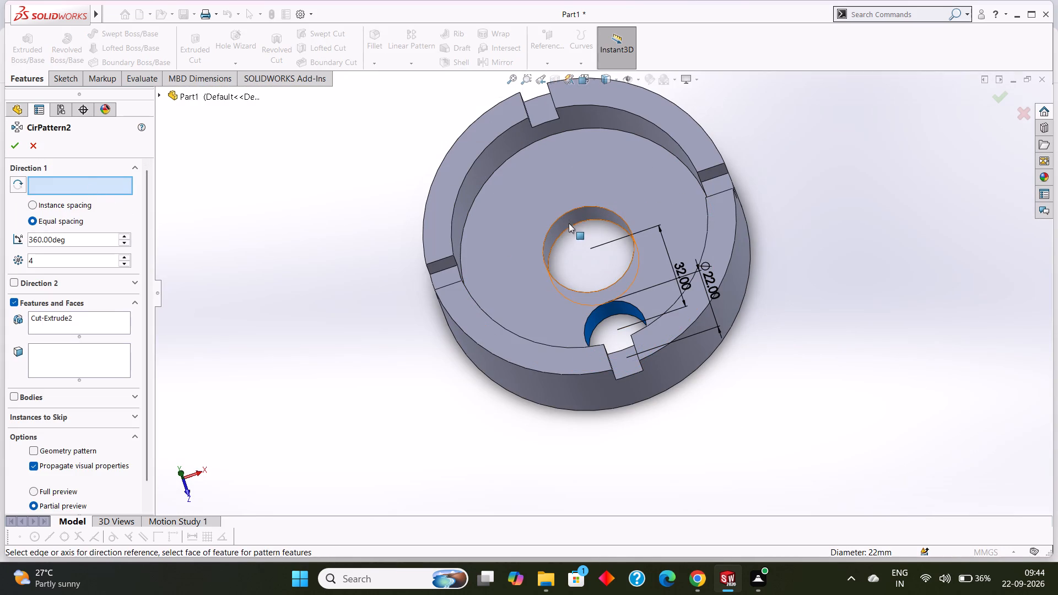
click(574, 211)
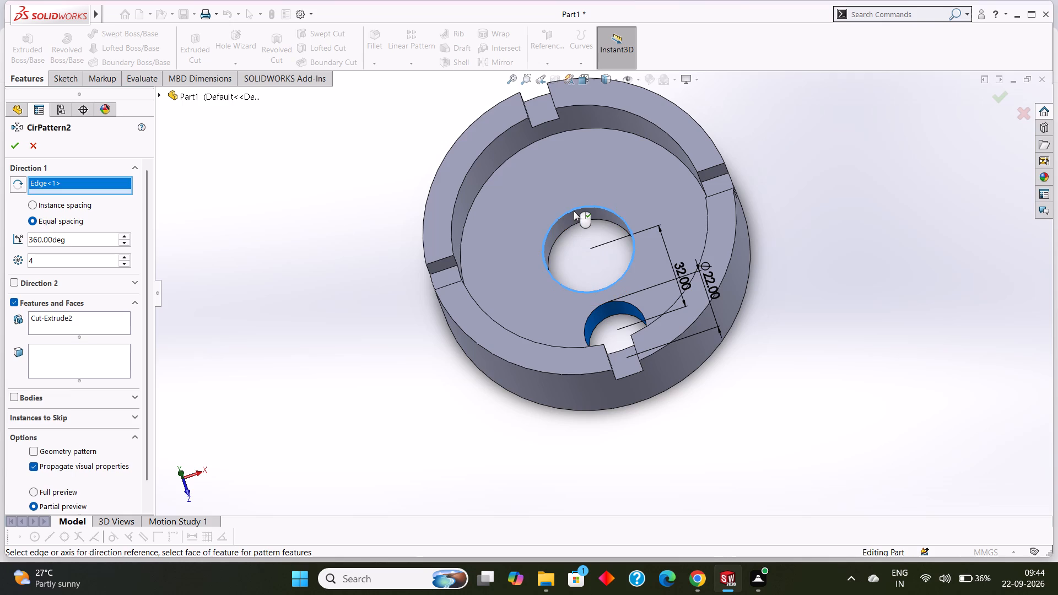
Set the hole pattern to 3 equally spaced instances over 360 degrees and complete it.
click(55, 257)
key(BackSpace)
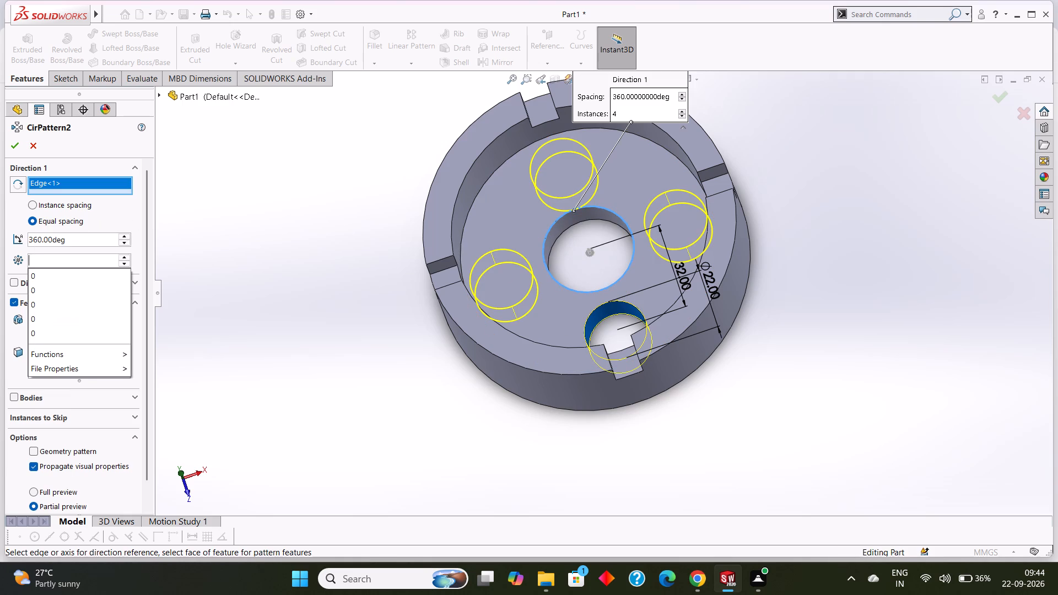
key(3)
key(Return)
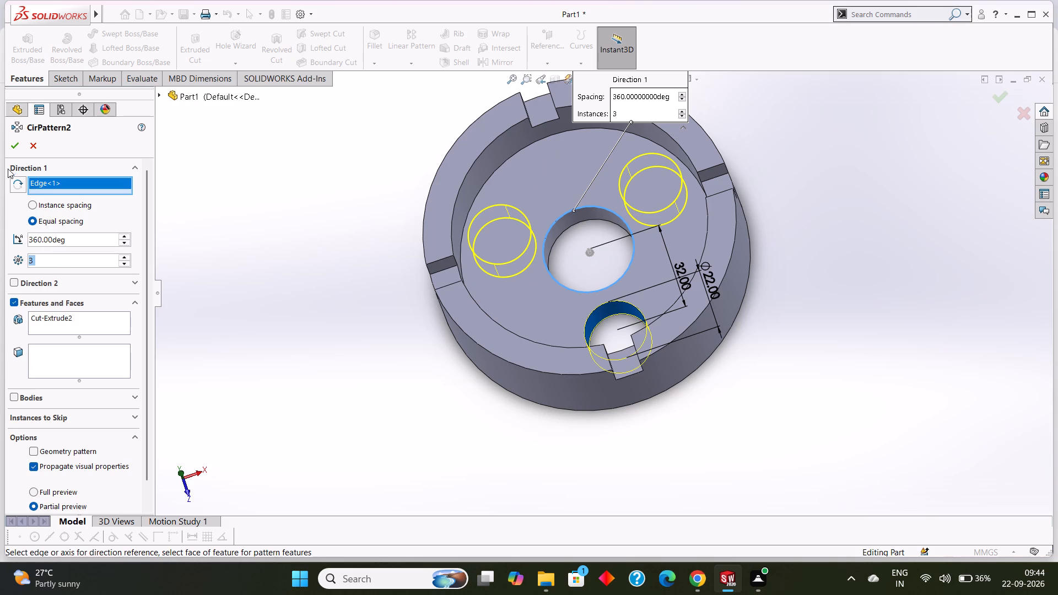
click(11, 150)
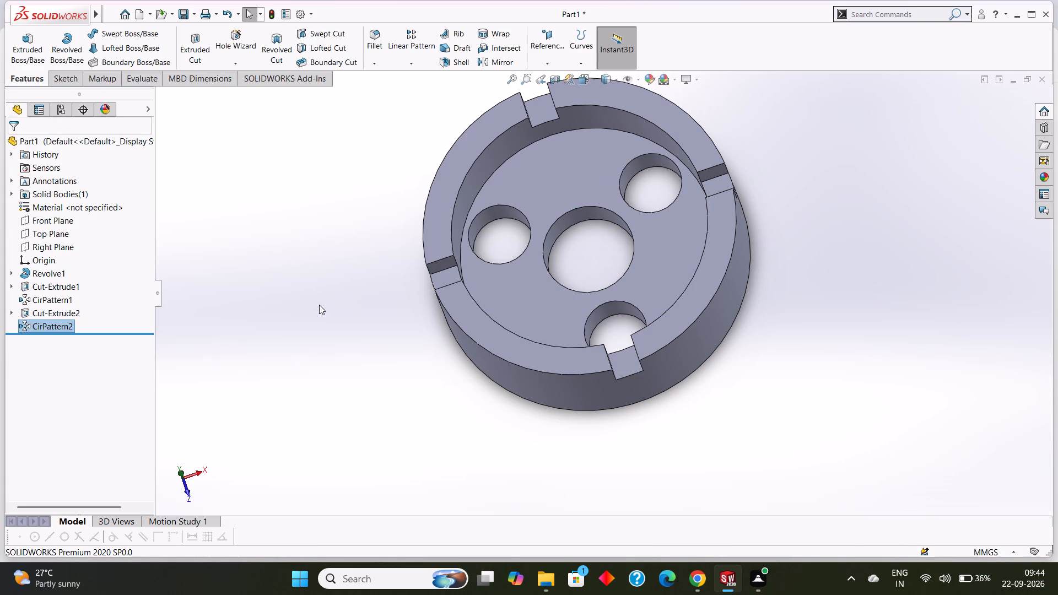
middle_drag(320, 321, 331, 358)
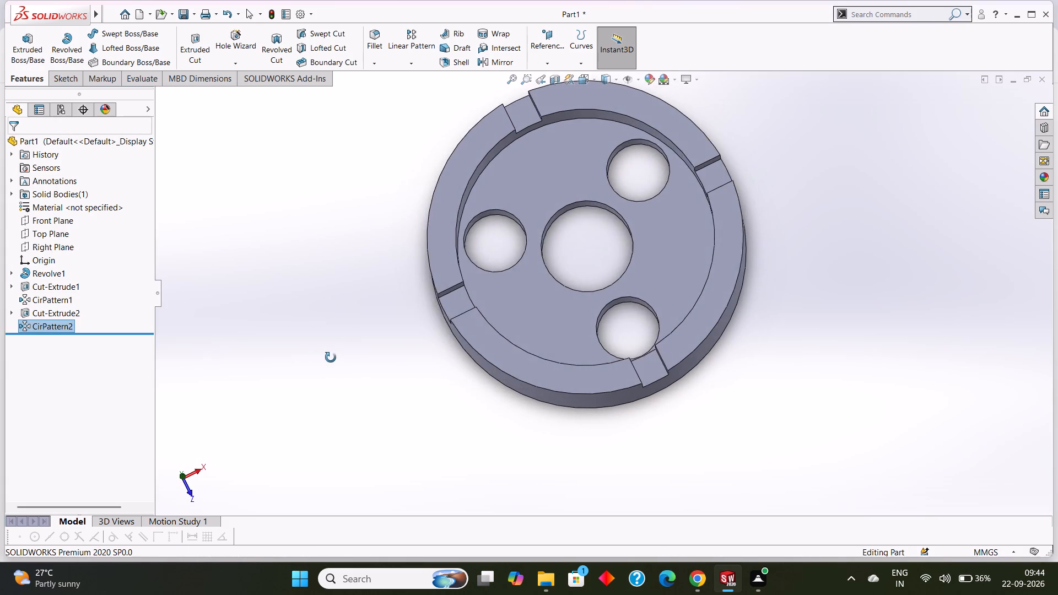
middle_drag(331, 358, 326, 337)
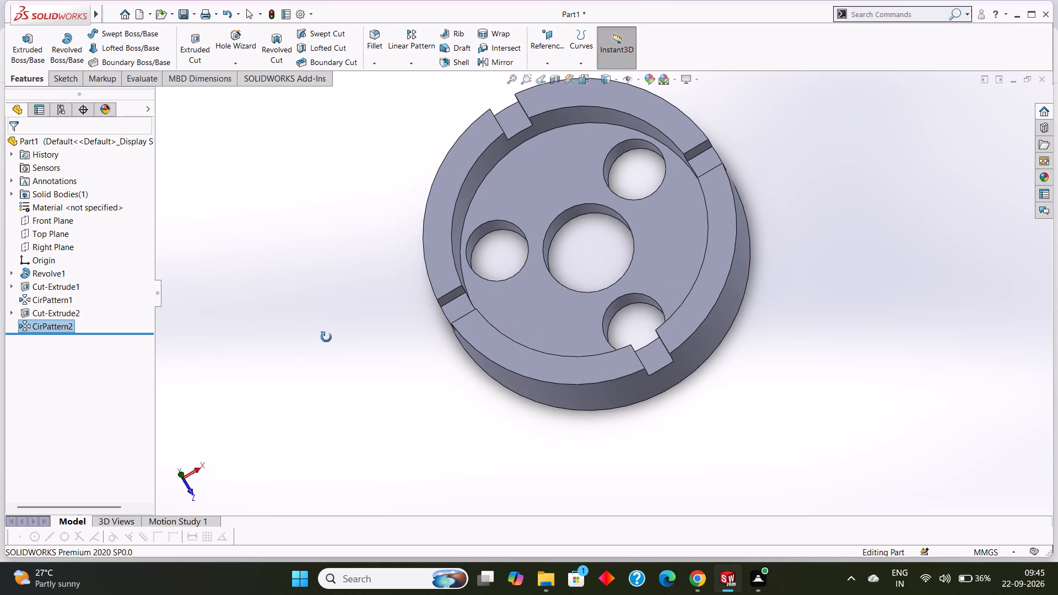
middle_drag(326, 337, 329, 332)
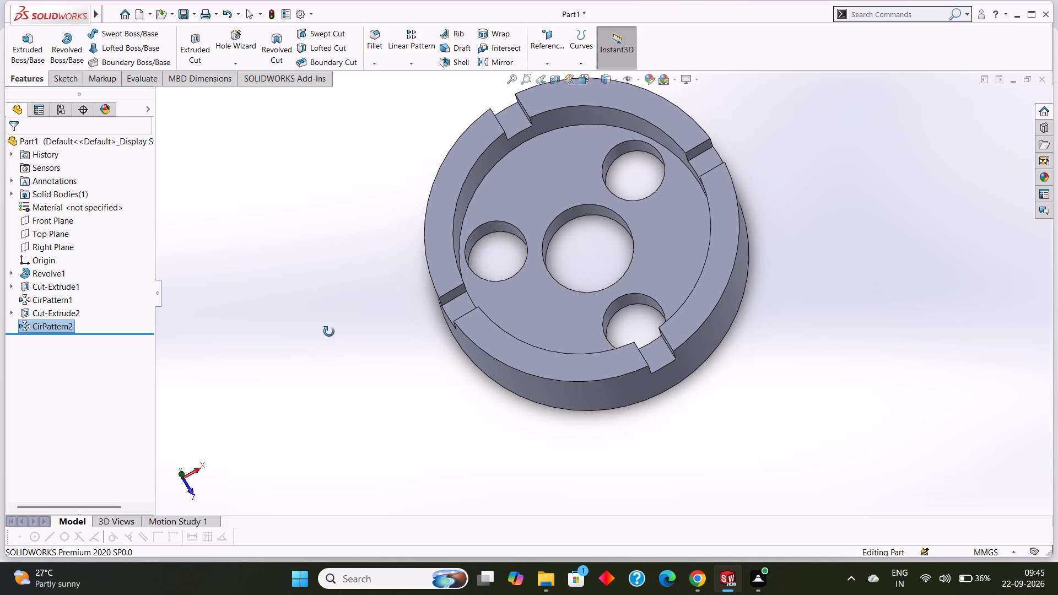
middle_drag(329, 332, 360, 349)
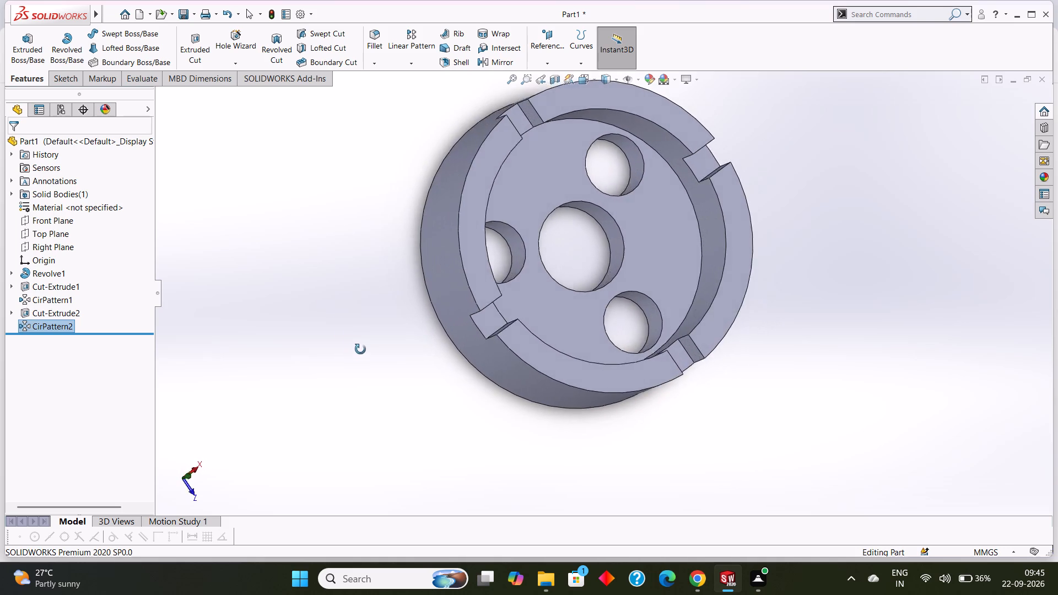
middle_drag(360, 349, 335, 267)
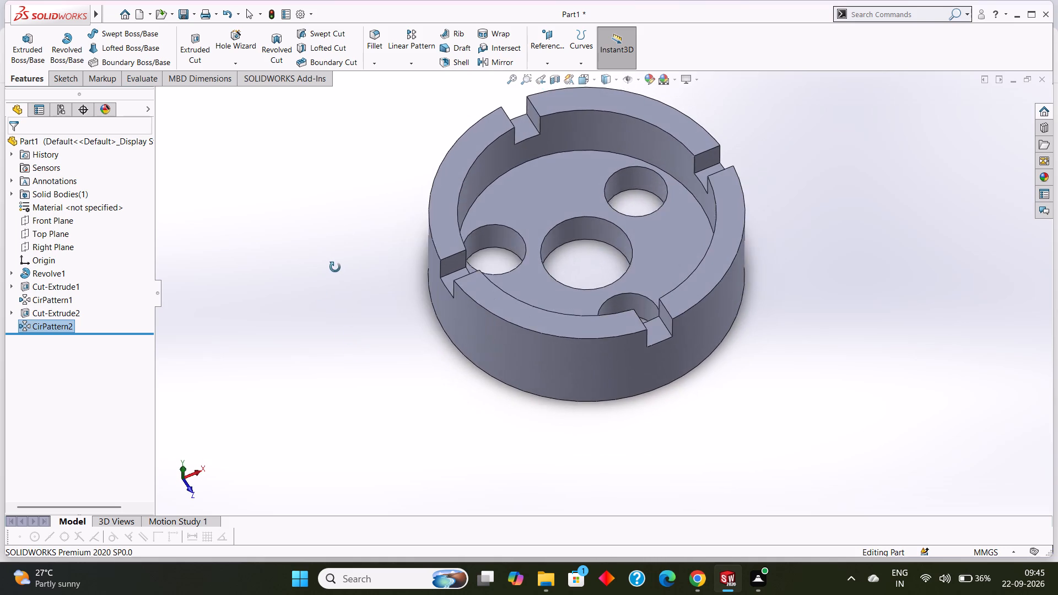
Examine the rim notches, the patterned holes and the outer wall of the ring from several angles.
middle_drag(335, 267, 357, 300)
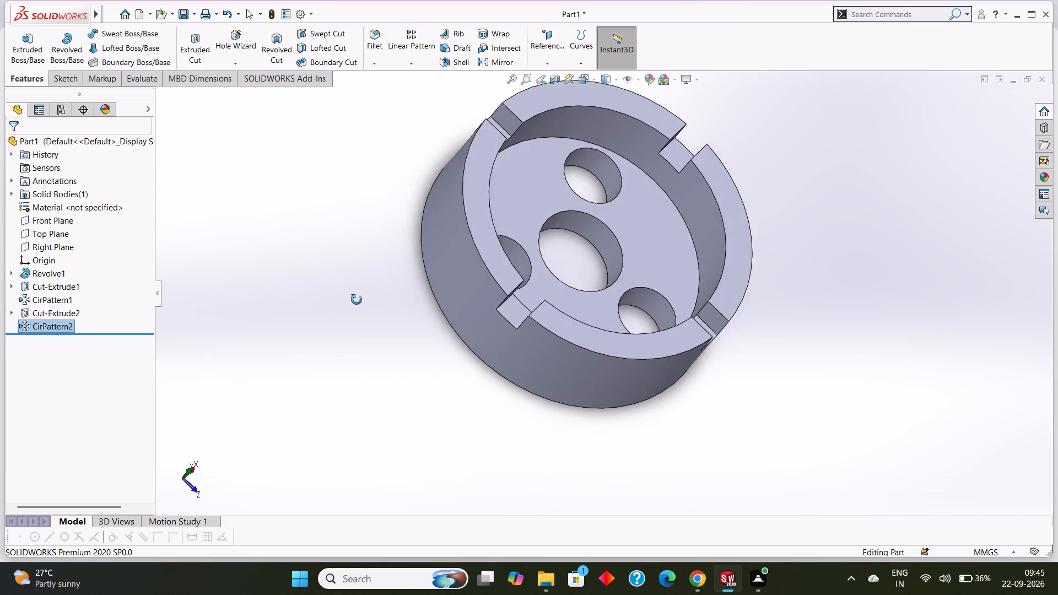
middle_drag(357, 300, 385, 333)
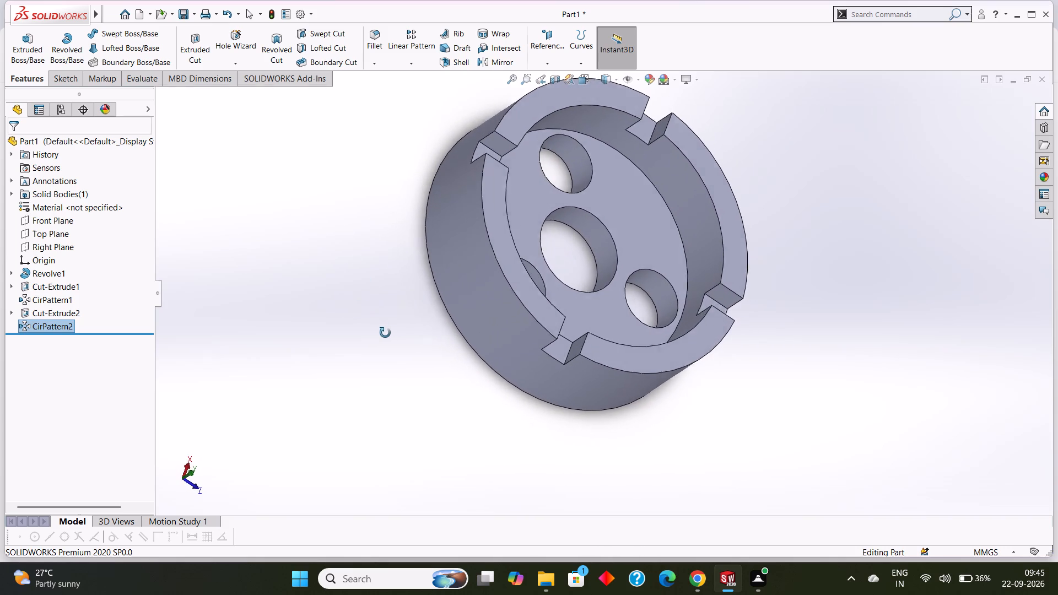
middle_drag(385, 333, 381, 331)
scroll(475, 371, up, 1)
scroll(802, 420, up, 1)
middle_drag(798, 417, 747, 383)
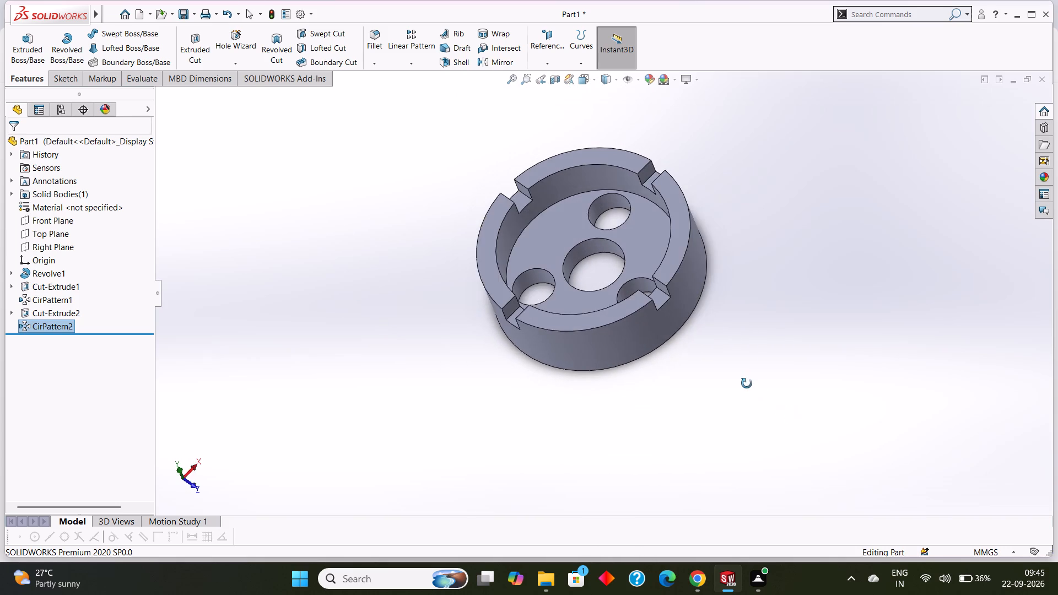
middle_drag(747, 383, 779, 401)
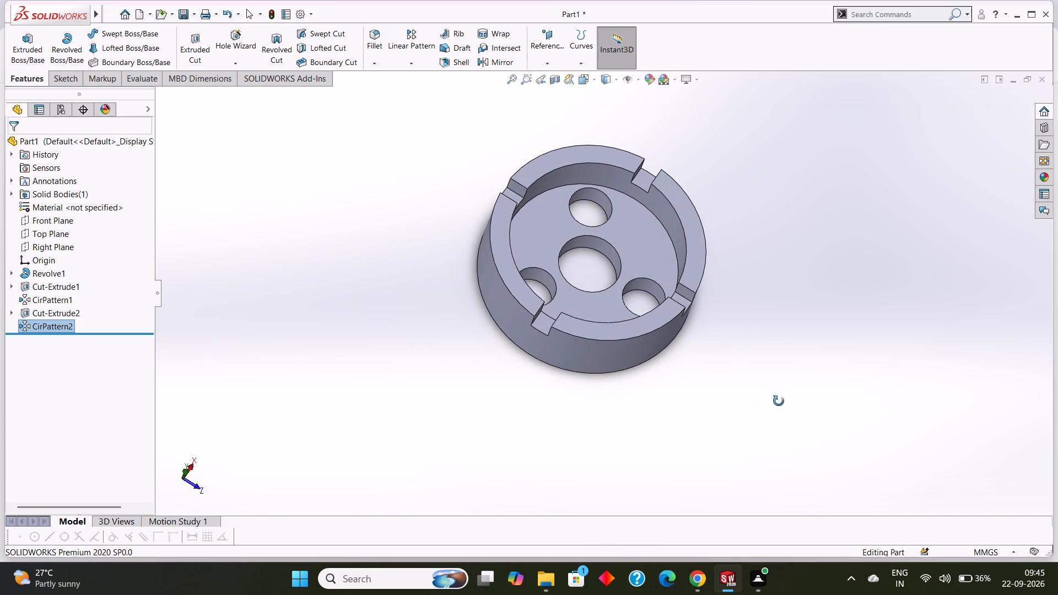
middle_drag(779, 401, 784, 411)
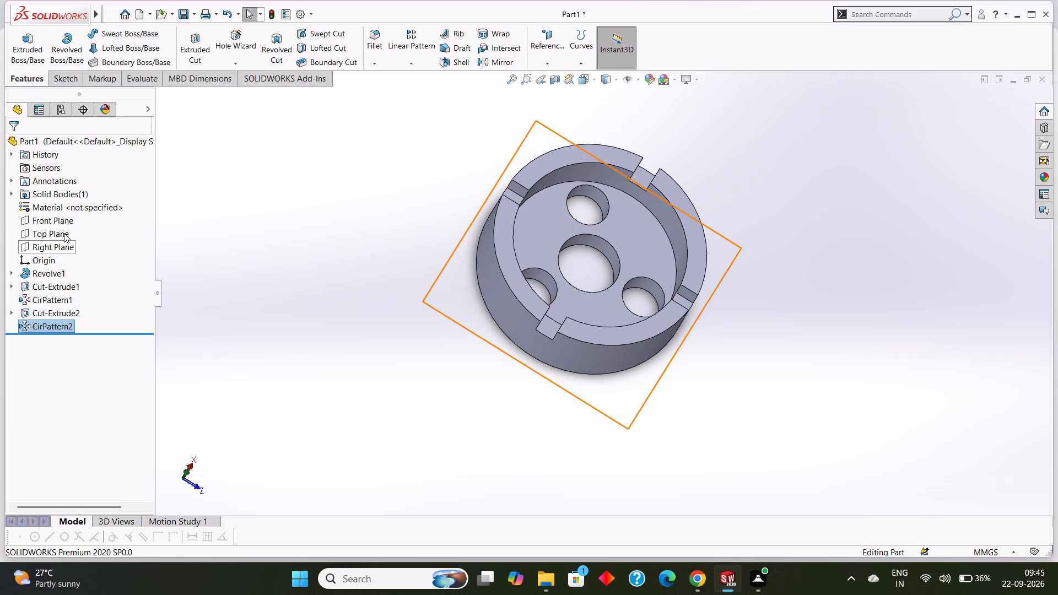
Create a reference plane from the Top Plane with an offset distance of 0 mm.
click(550, 61)
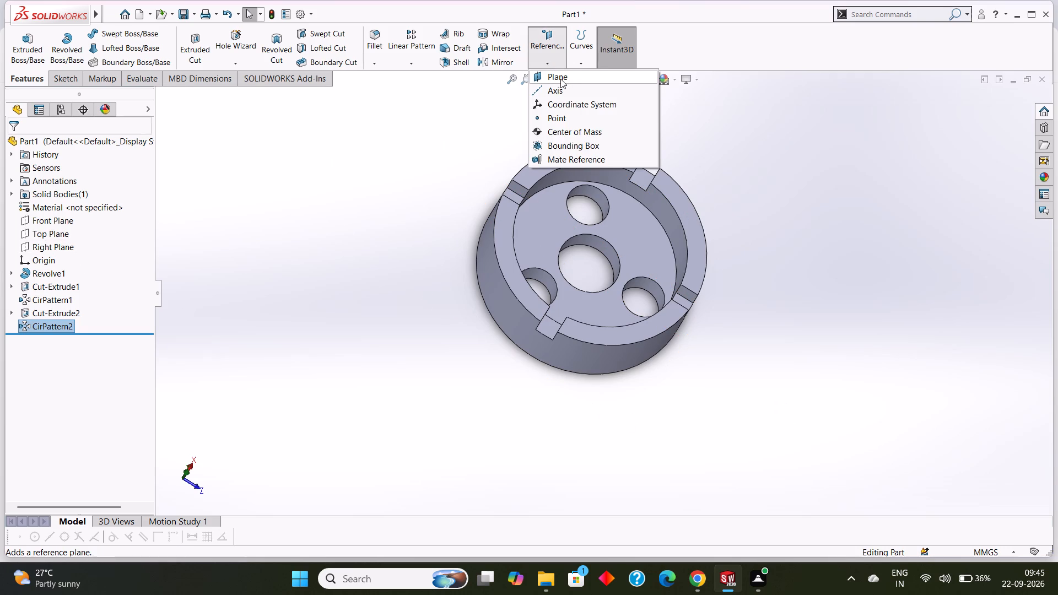
click(565, 74)
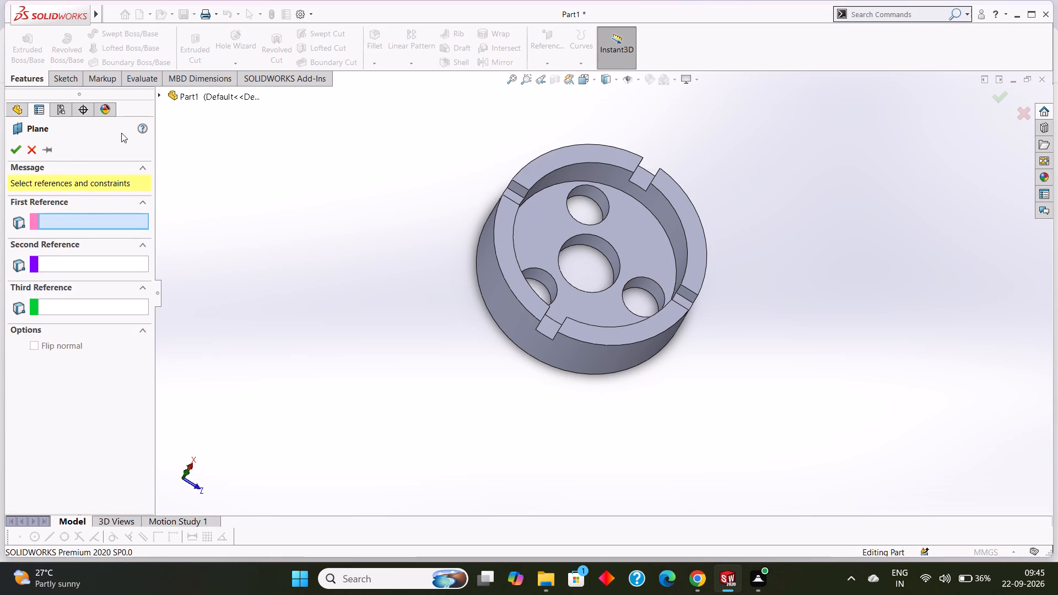
click(160, 94)
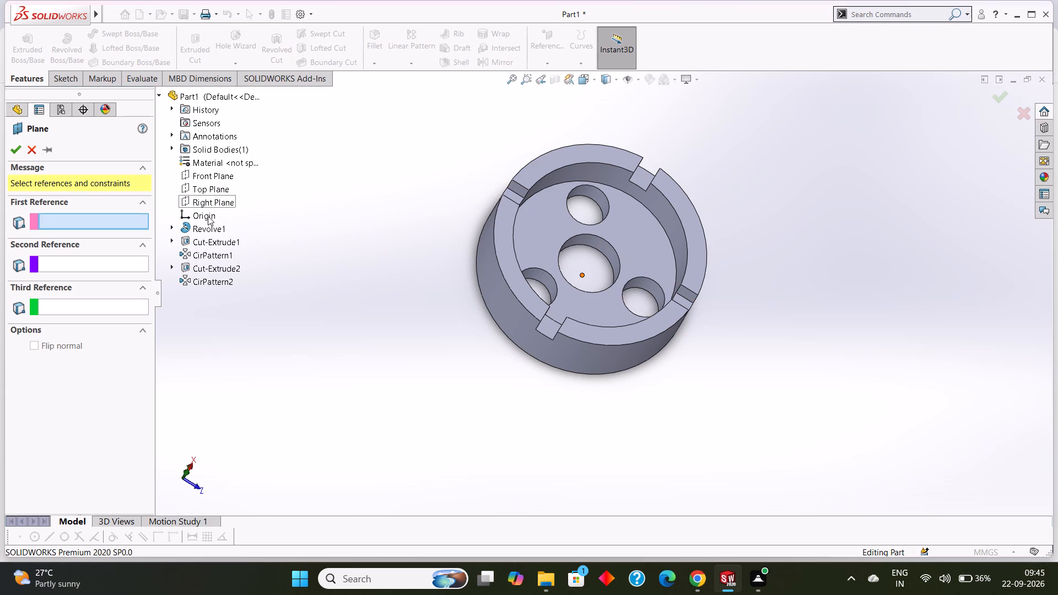
click(207, 188)
middle_drag(765, 357, 685, 219)
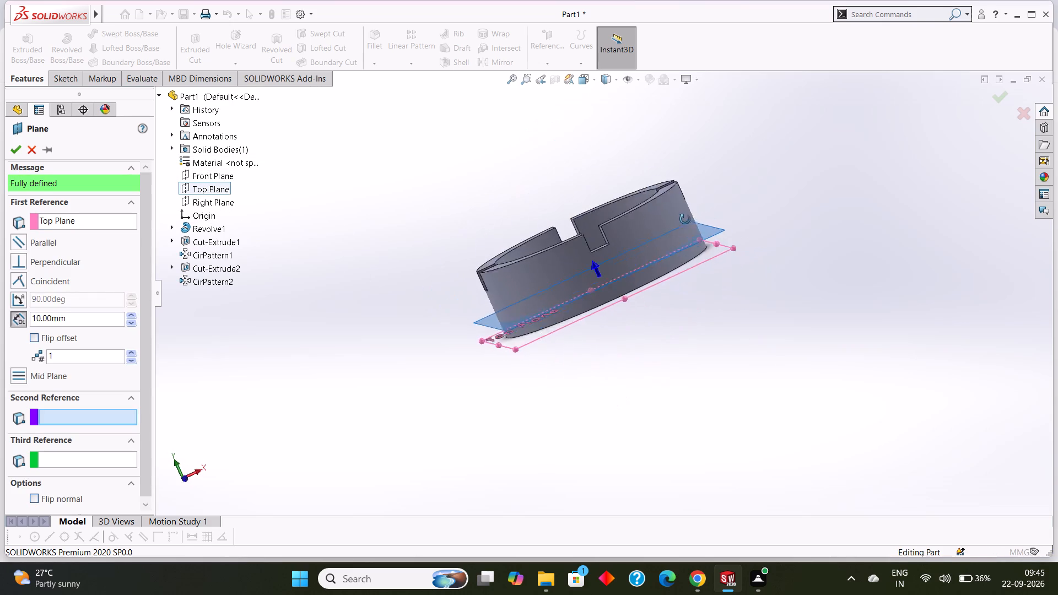
middle_drag(685, 219, 697, 229)
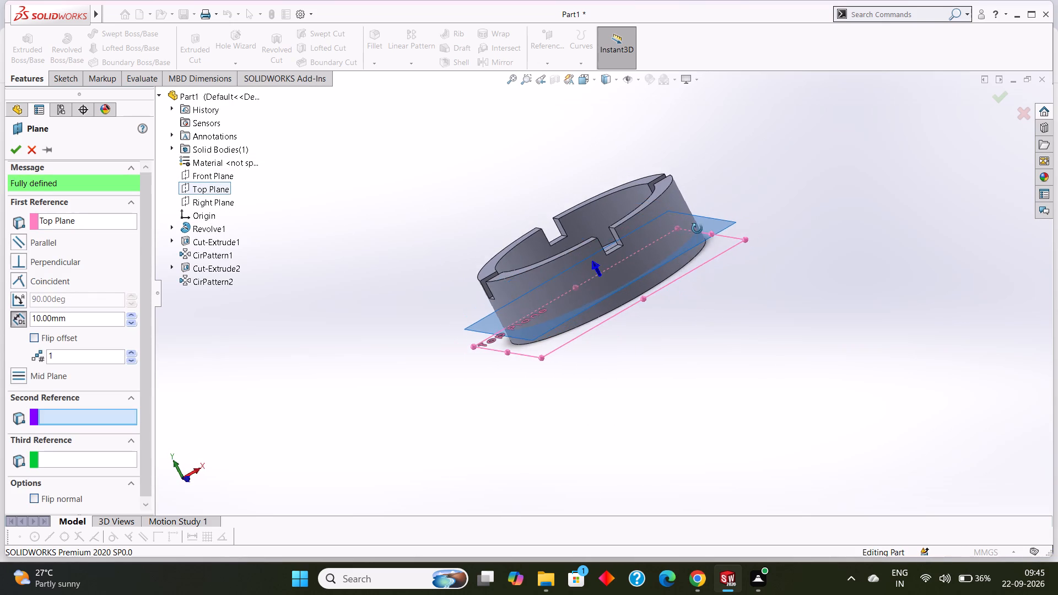
middle_drag(697, 229, 712, 251)
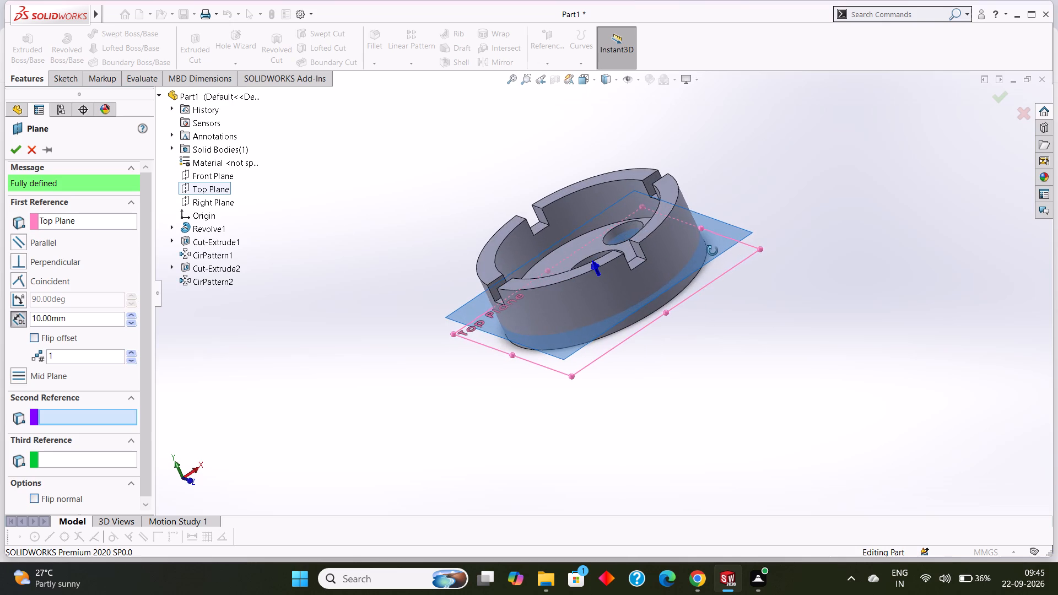
middle_drag(712, 251, 703, 204)
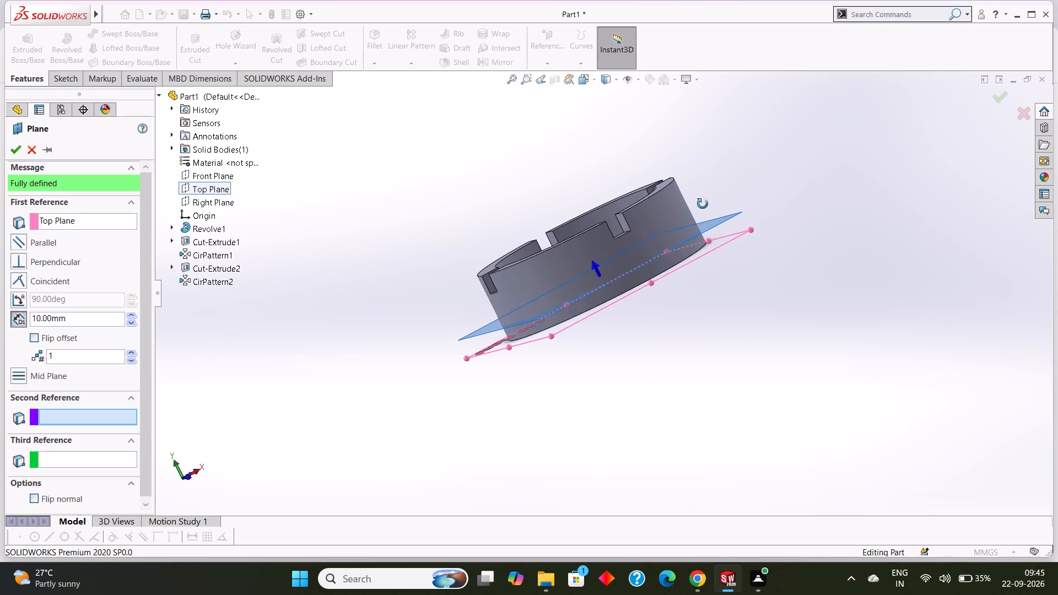
middle_drag(703, 204, 710, 193)
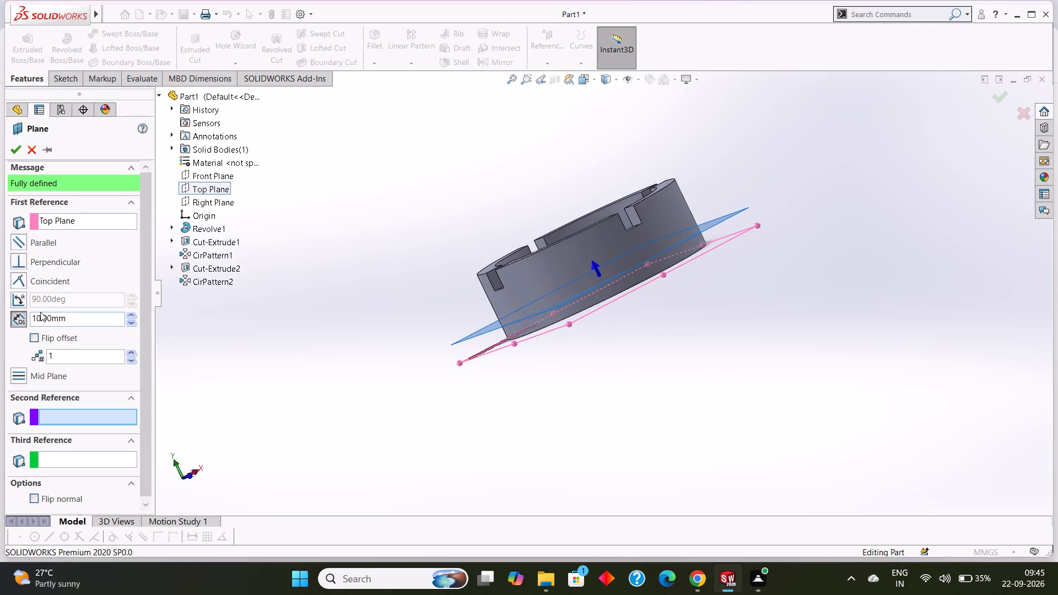
click(74, 314)
drag(90, 318, 30, 315)
key(0)
key(Return)
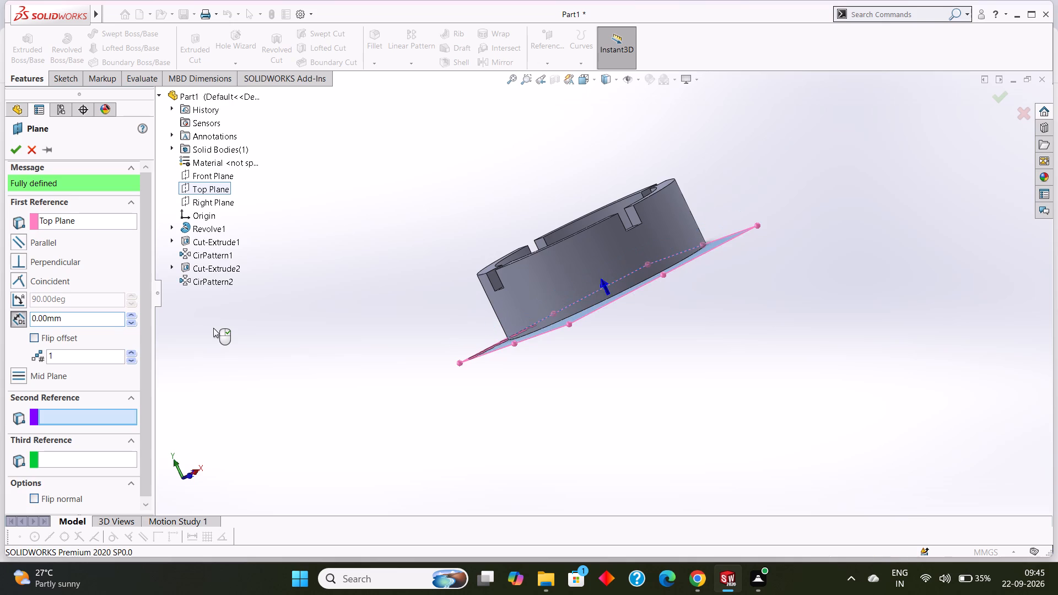
click(14, 149)
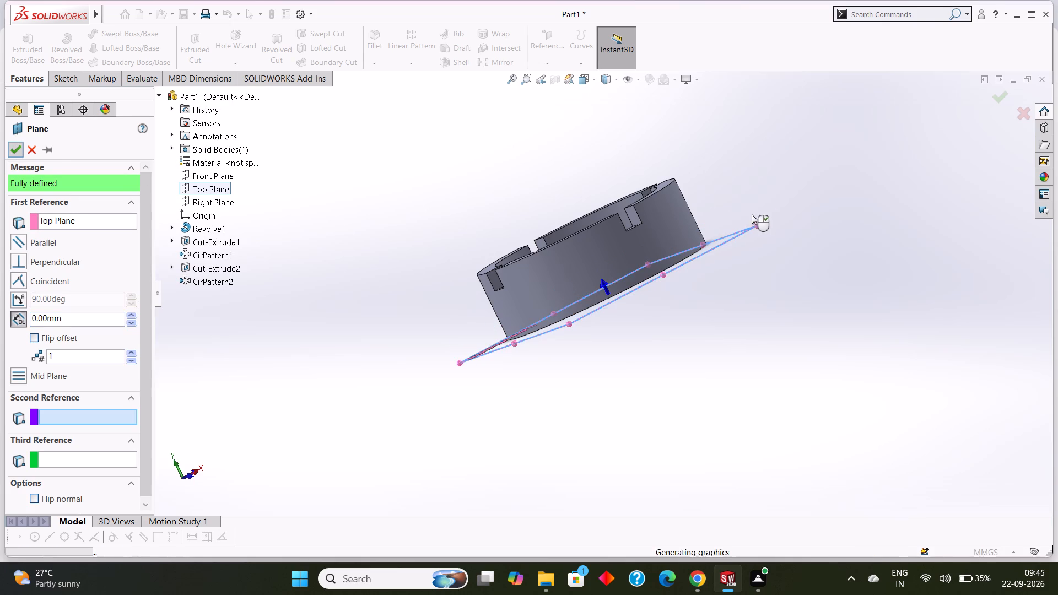
Start a sketch on the new reference plane and draw a circle of about 11.8 mm radius, centred about 79 mm vertically above the origin.
middle_drag(771, 173, 825, 214)
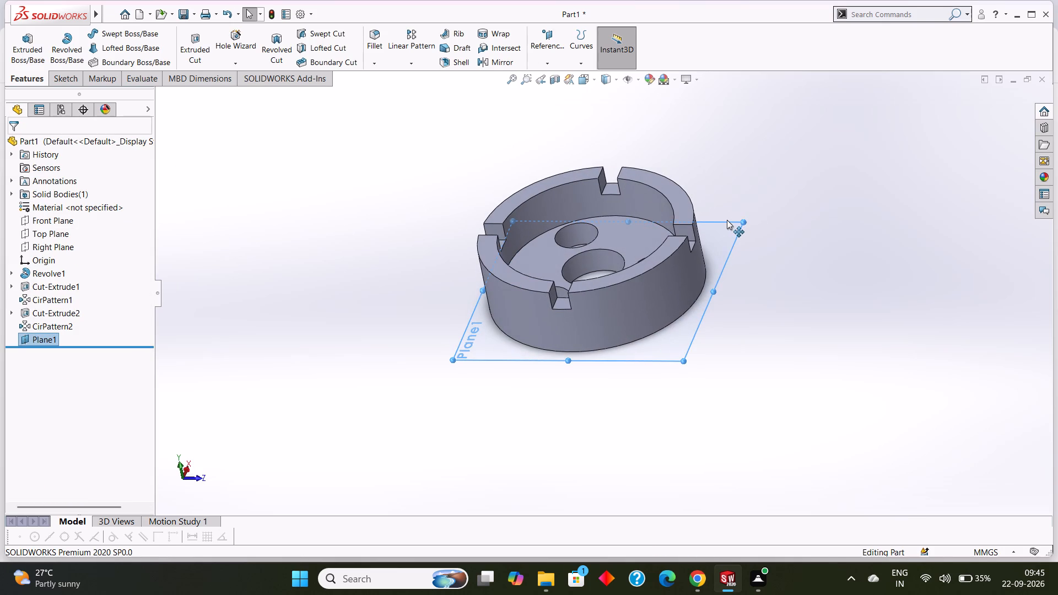
click(727, 220)
key(ctrl+8)
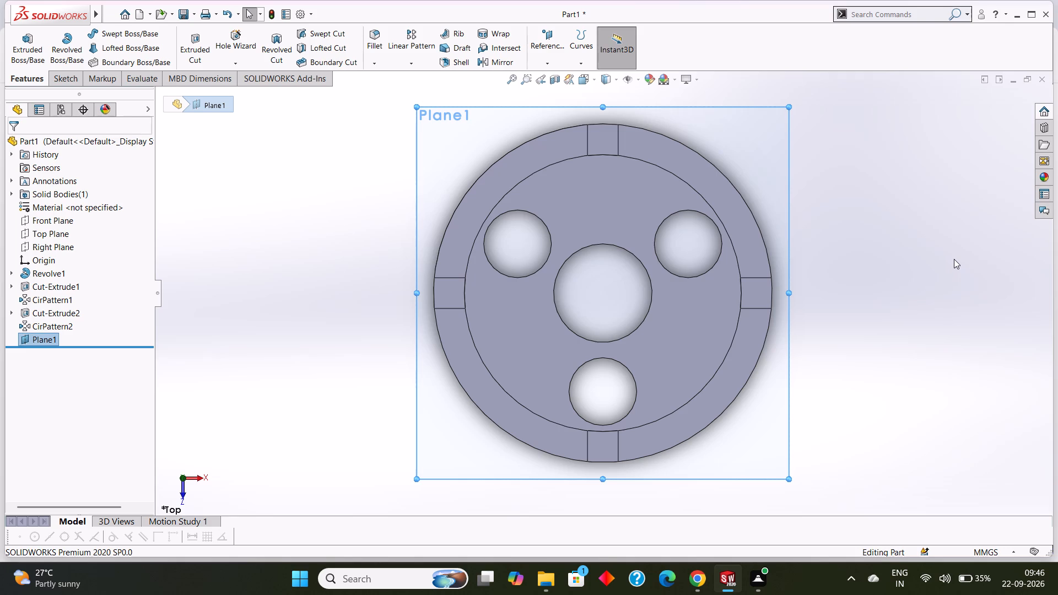
scroll(953, 258, up, 3)
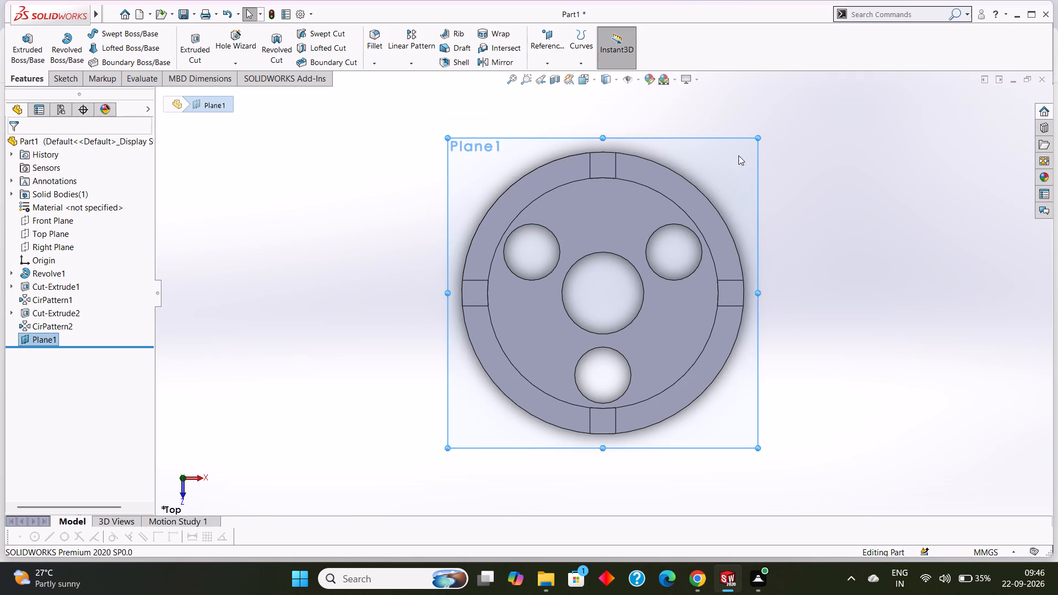
scroll(738, 155, up, 1)
scroll(569, 143, down, 1)
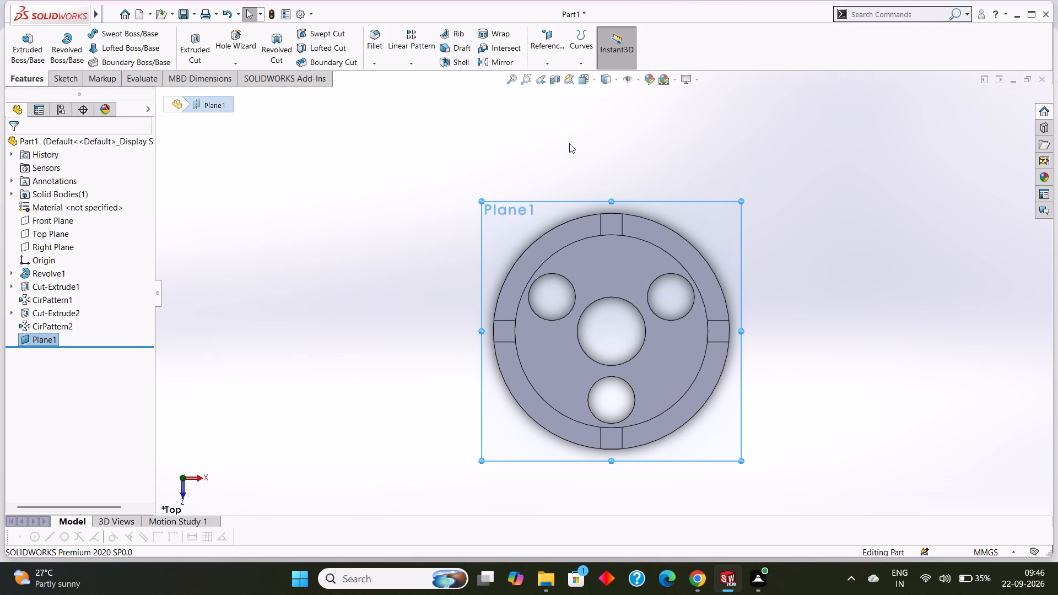
click(58, 77)
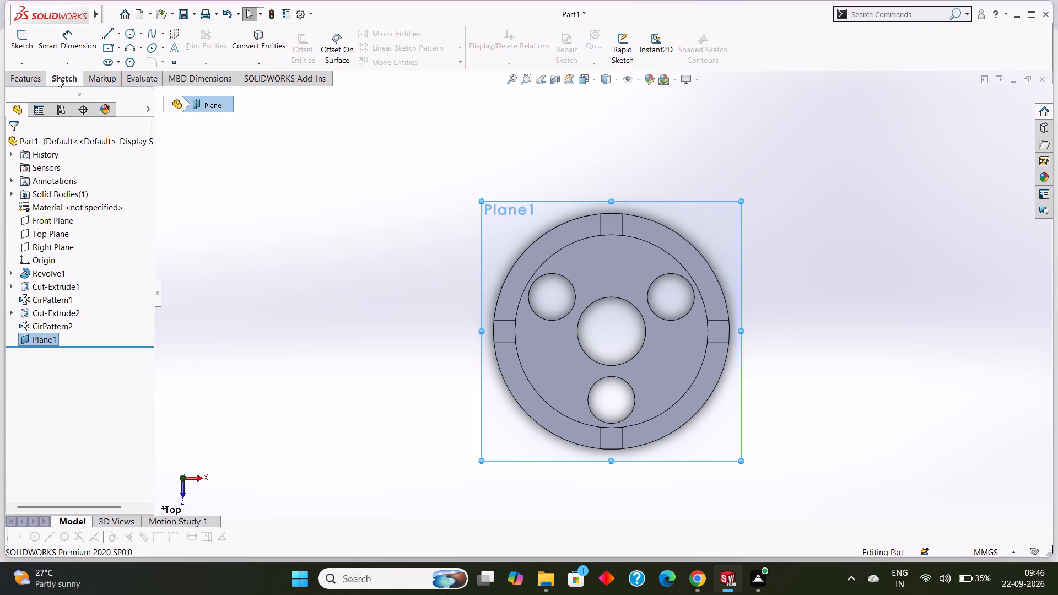
right_click(539, 207)
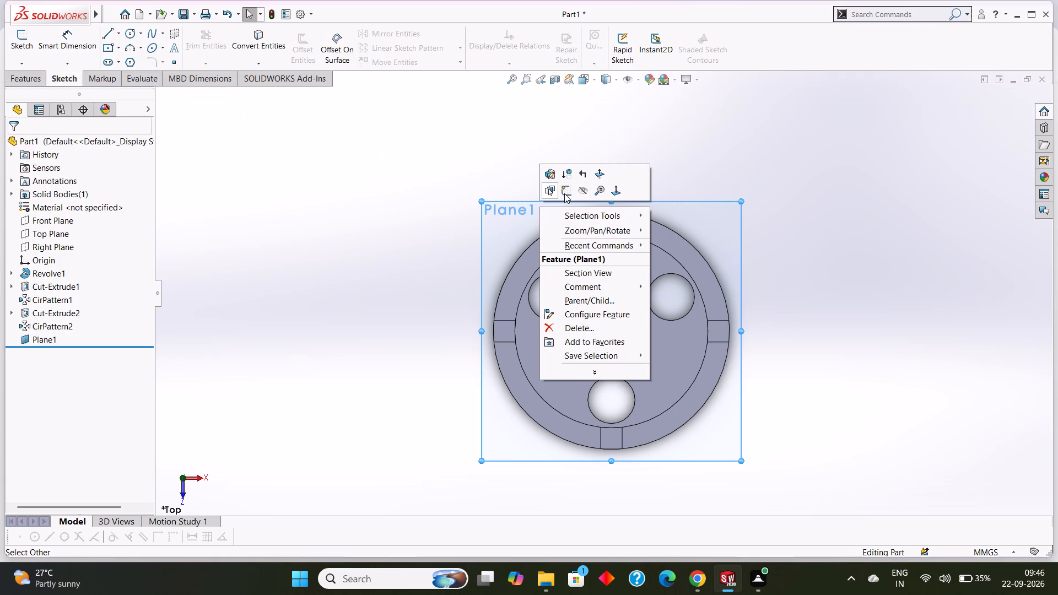
click(565, 193)
click(131, 37)
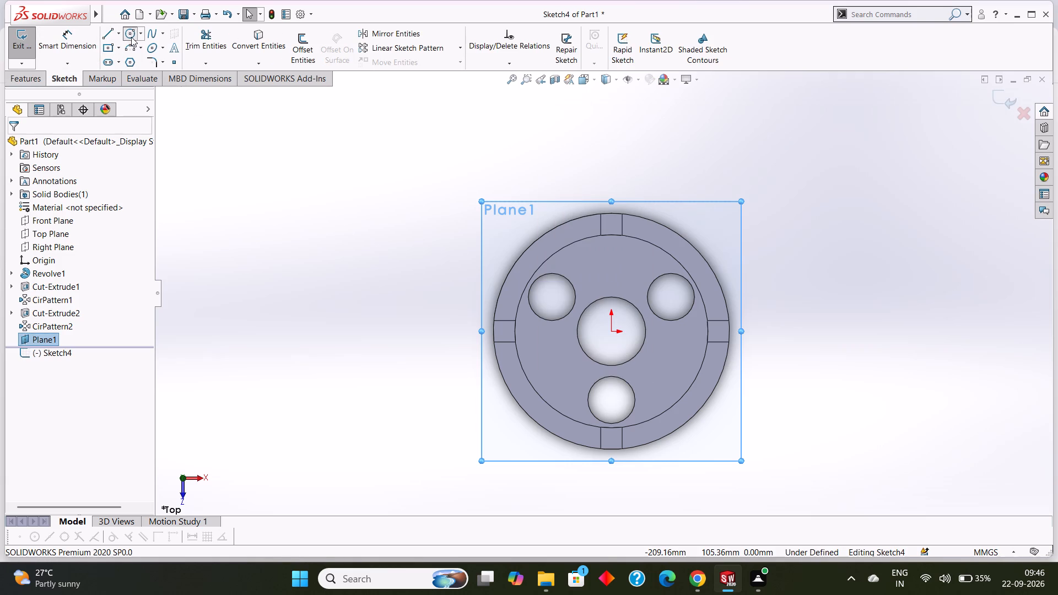
click(613, 161)
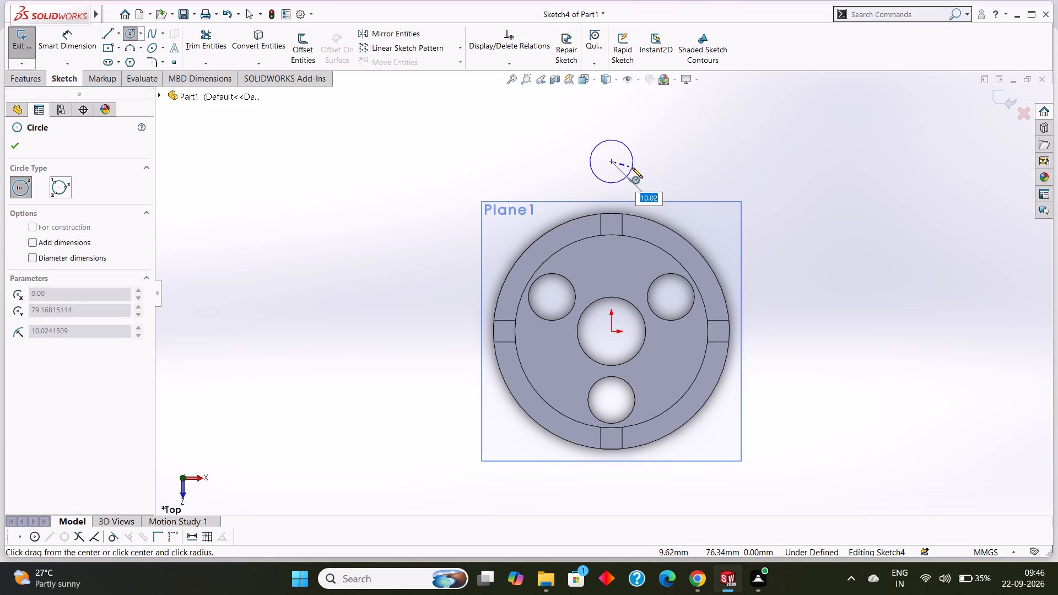
click(636, 167)
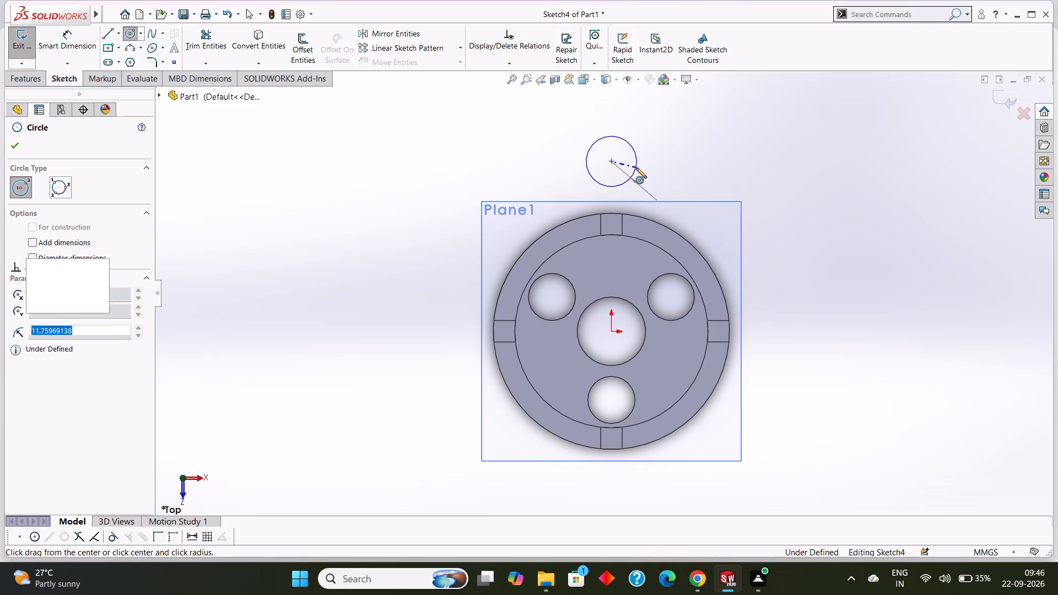
Sketch a second, concentric circle of about 7.3 mm radius inside the first circle.
click(612, 161)
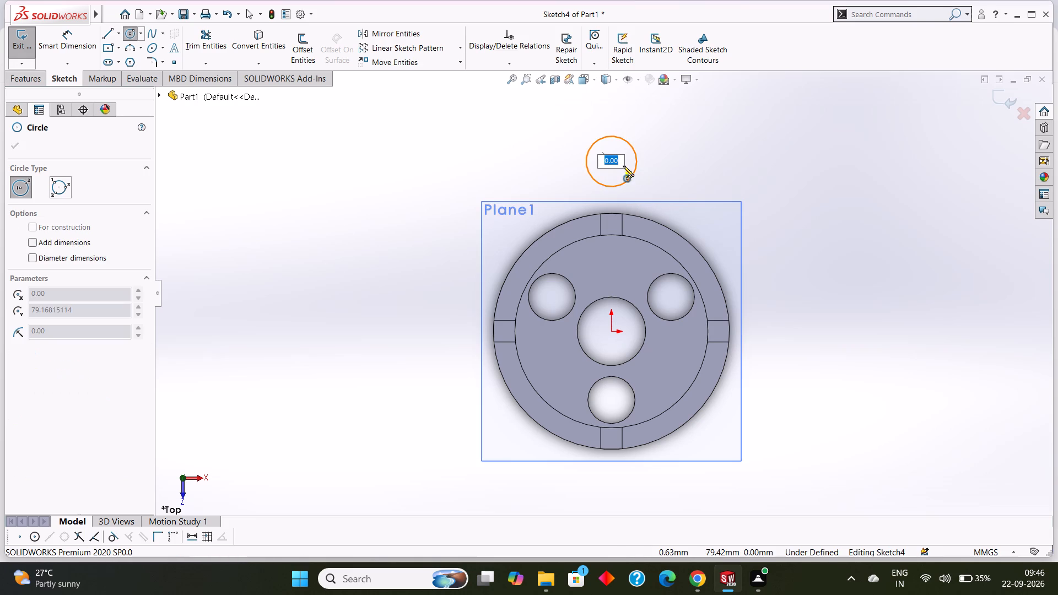
key(Escape)
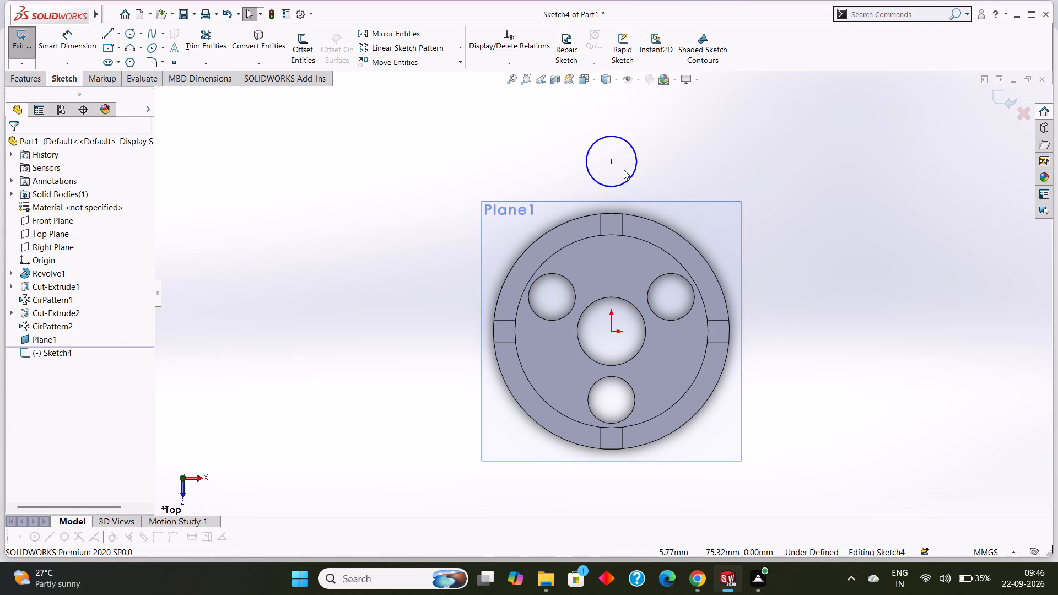
click(129, 34)
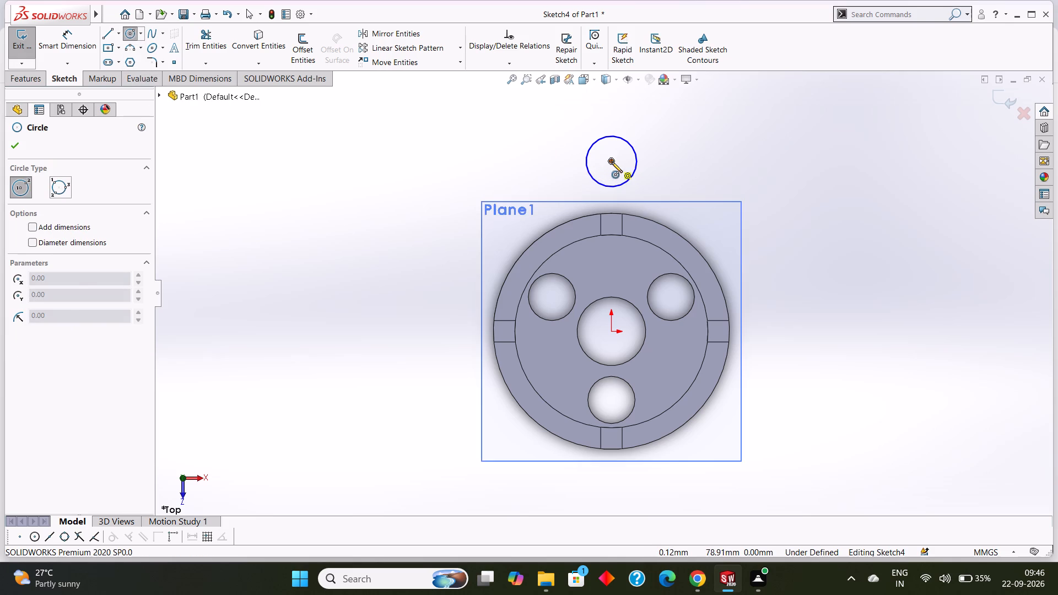
click(612, 162)
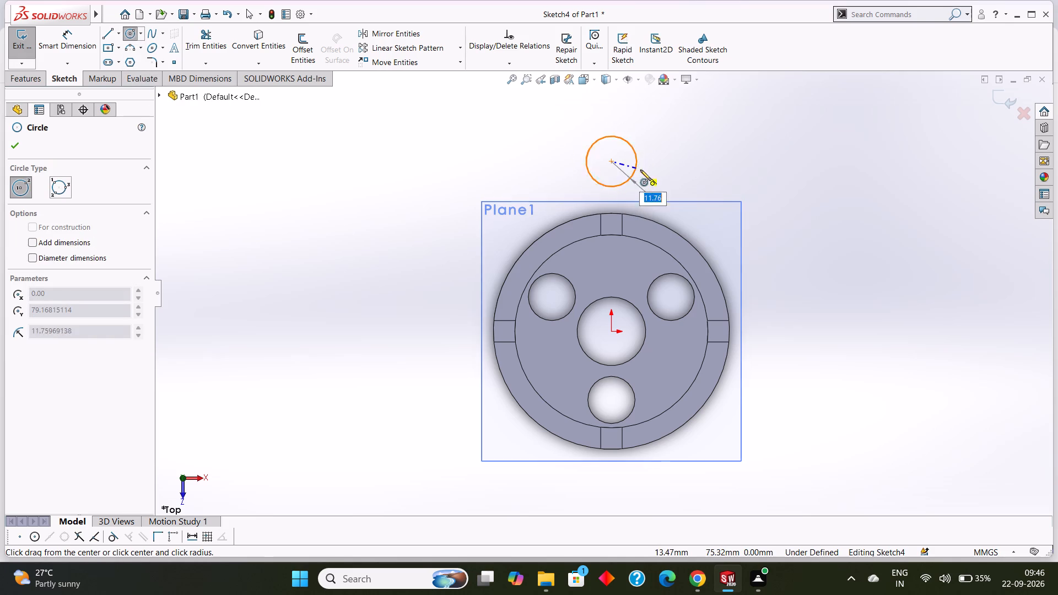
click(625, 169)
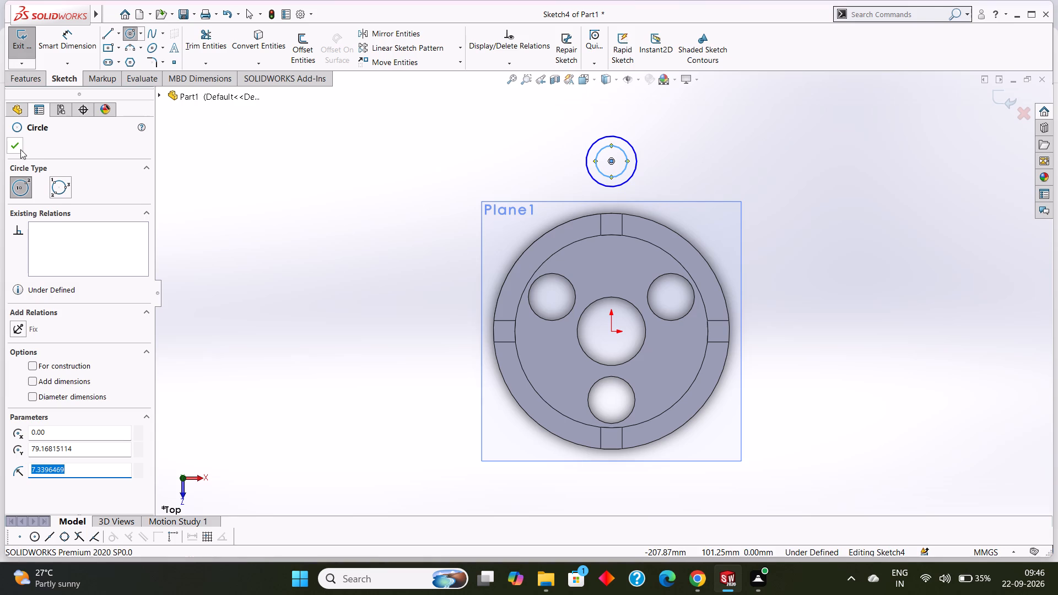
click(18, 150)
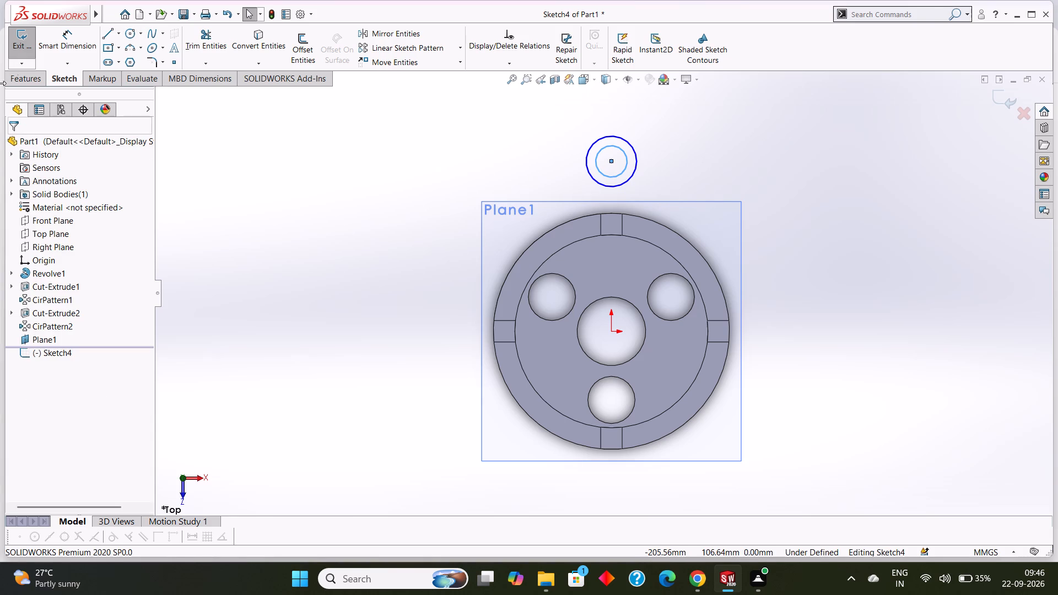
Dimension the diameter of the first-drawn, larger circle to 10 mm.
click(63, 38)
scroll(533, 129, down, 2)
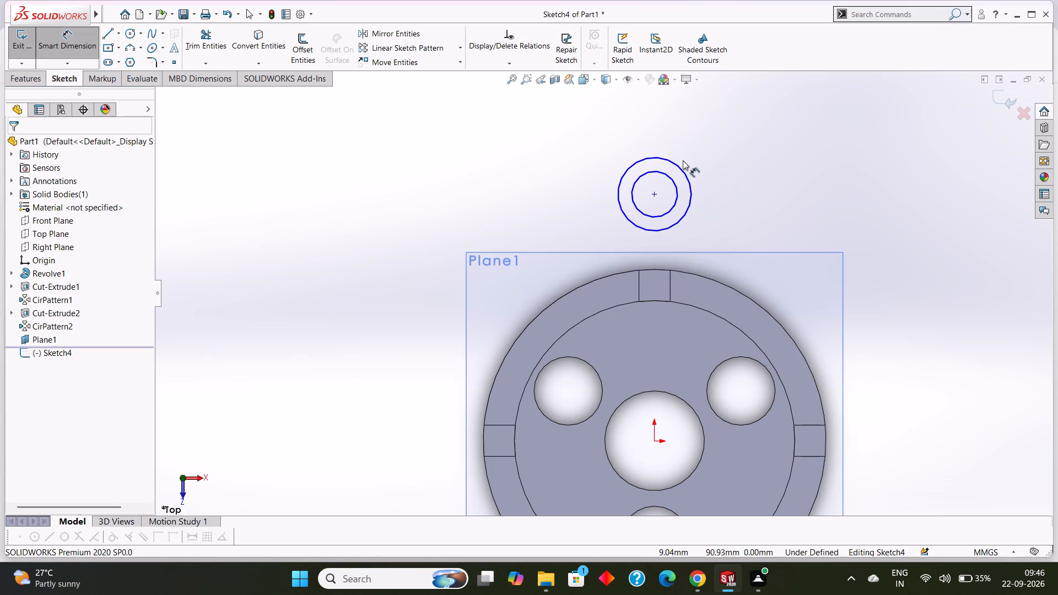
click(683, 169)
click(760, 179)
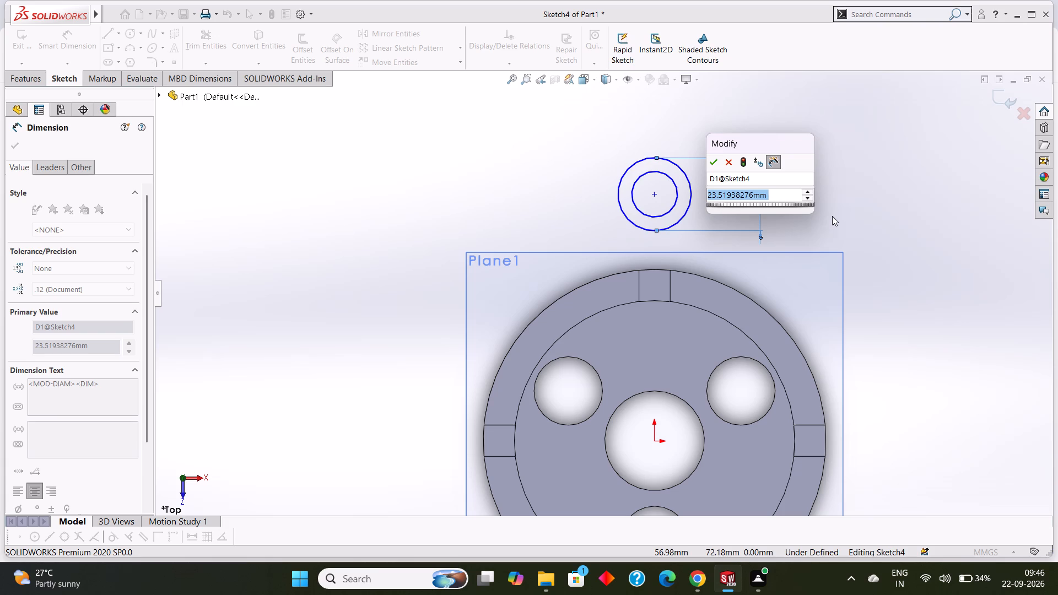
text(10)
key(Return)
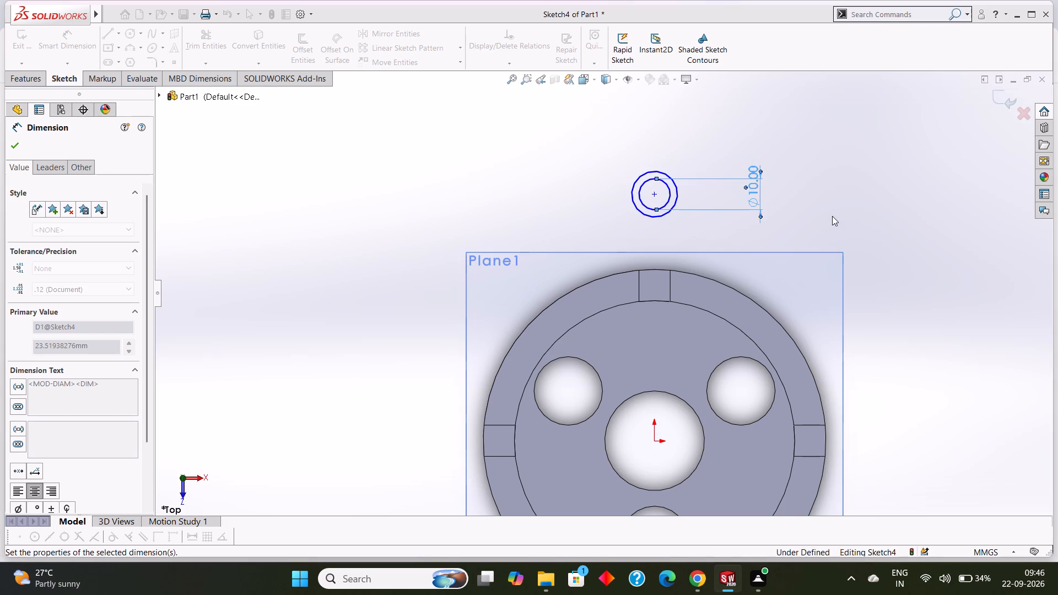
scroll(709, 176, down, 2)
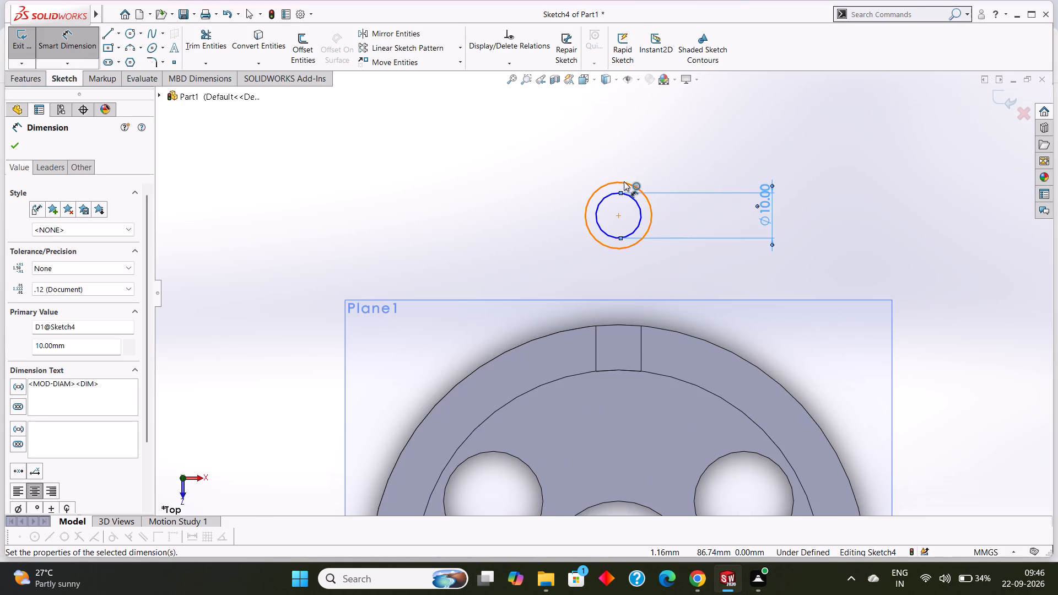
Dimension the diameter of the second-drawn concentric circle to 7 mm.
click(624, 181)
click(809, 213)
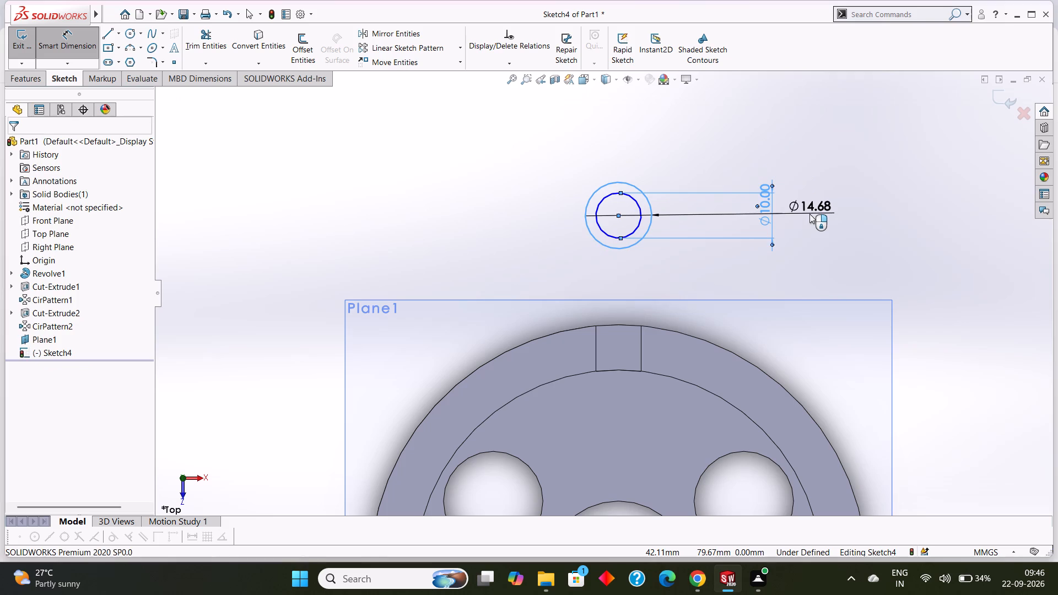
key(BackSpace)
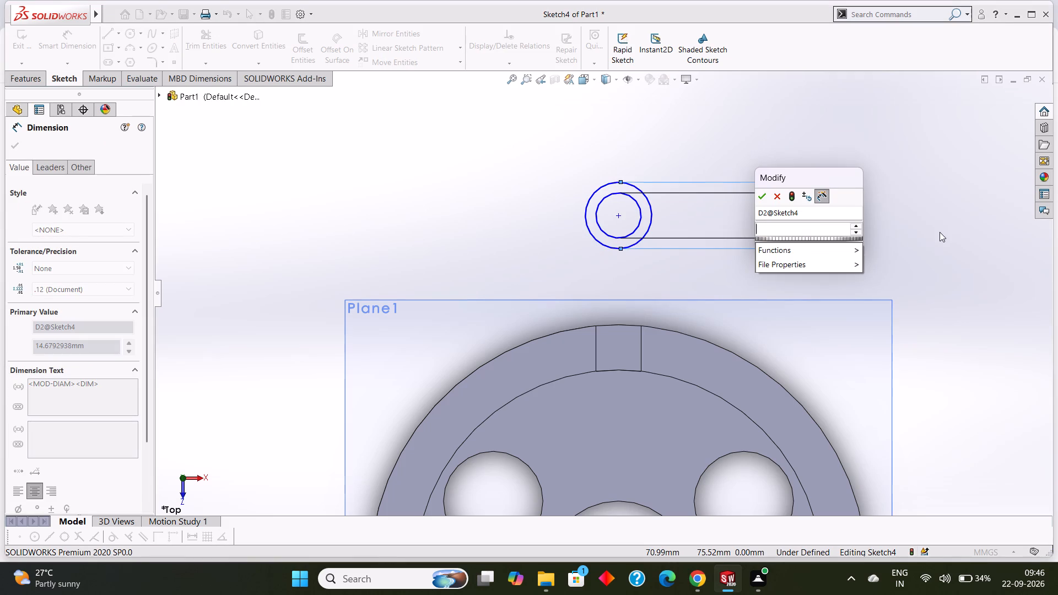
key(7)
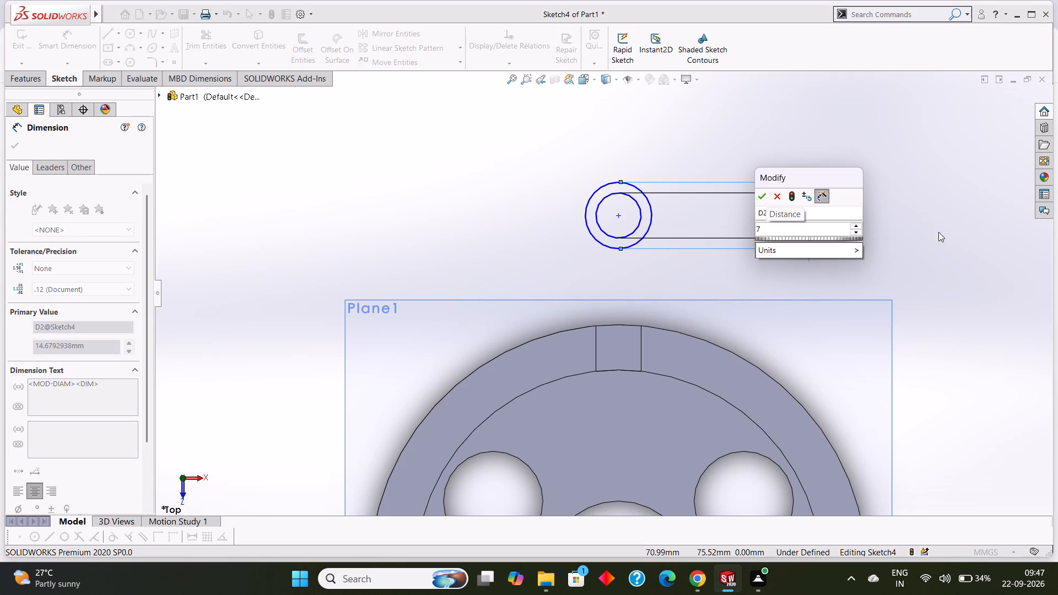
key(Return)
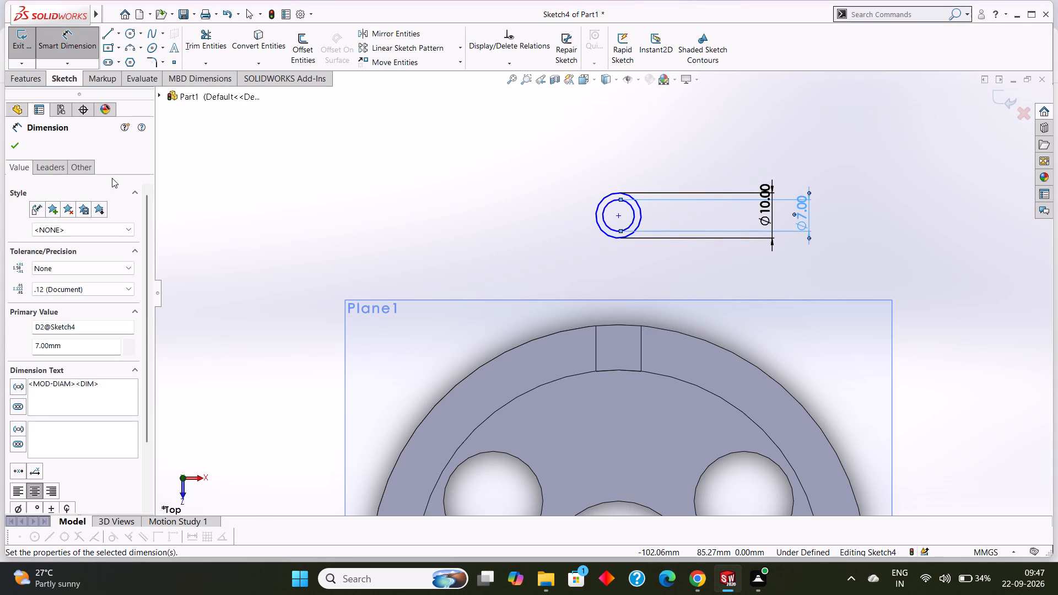
click(20, 147)
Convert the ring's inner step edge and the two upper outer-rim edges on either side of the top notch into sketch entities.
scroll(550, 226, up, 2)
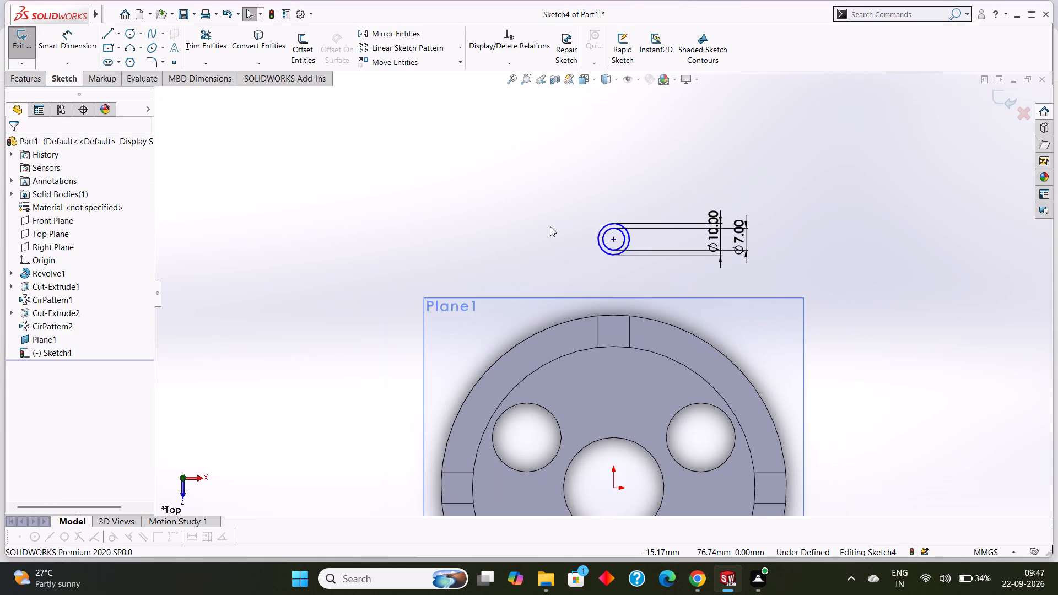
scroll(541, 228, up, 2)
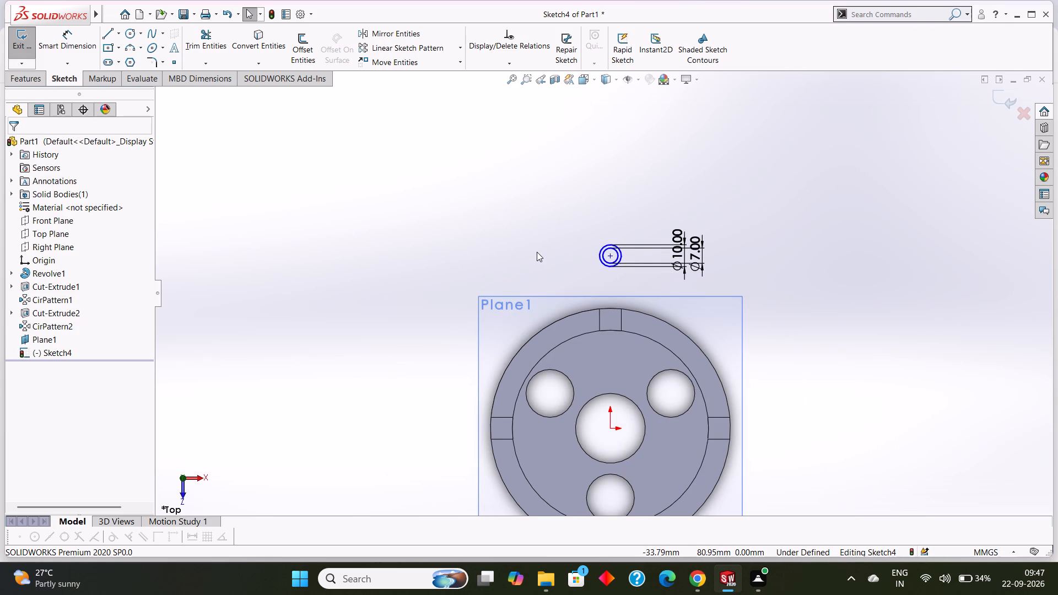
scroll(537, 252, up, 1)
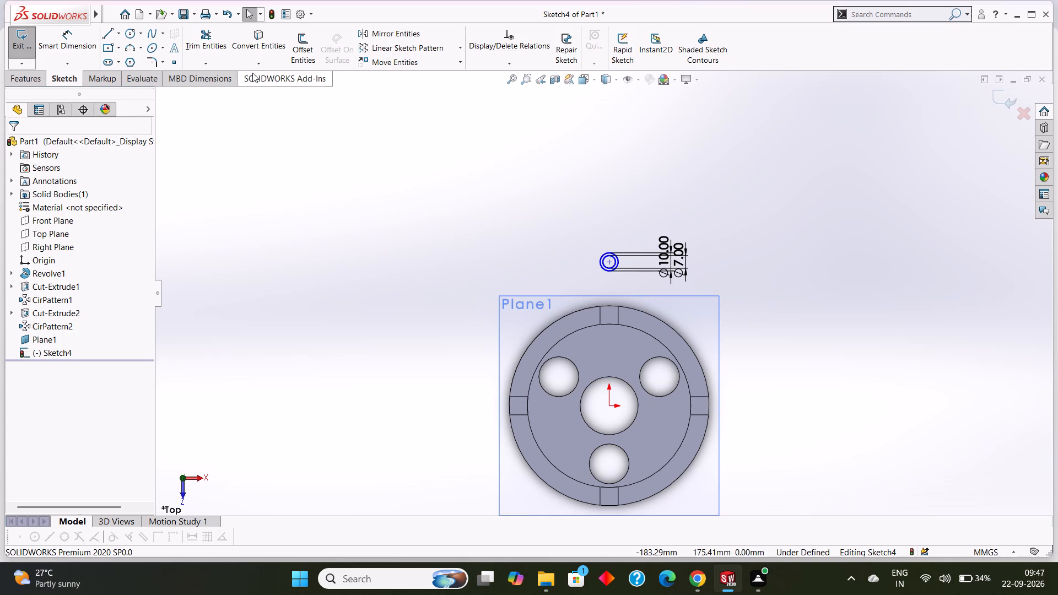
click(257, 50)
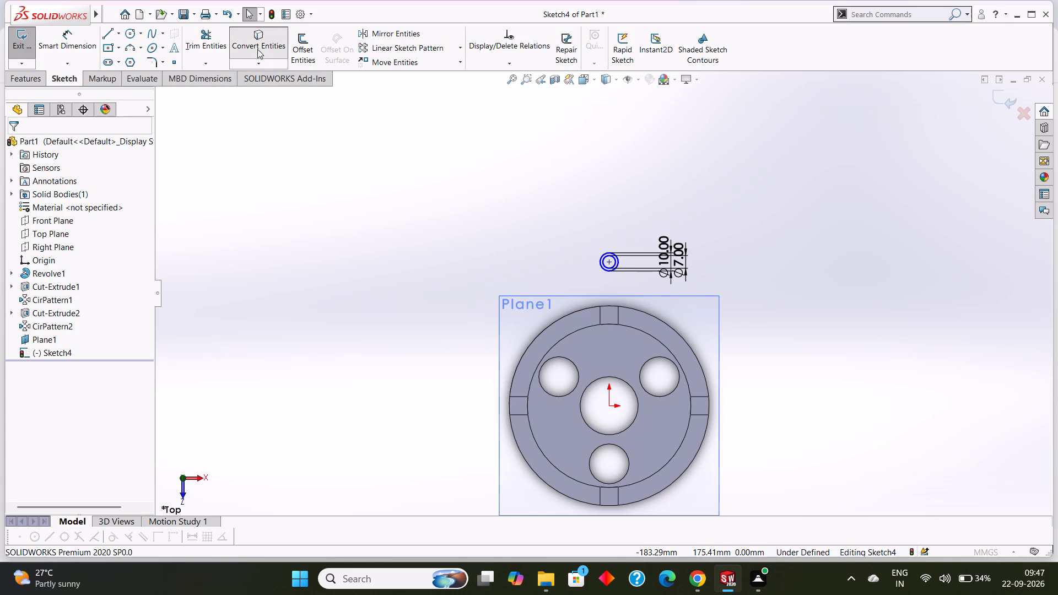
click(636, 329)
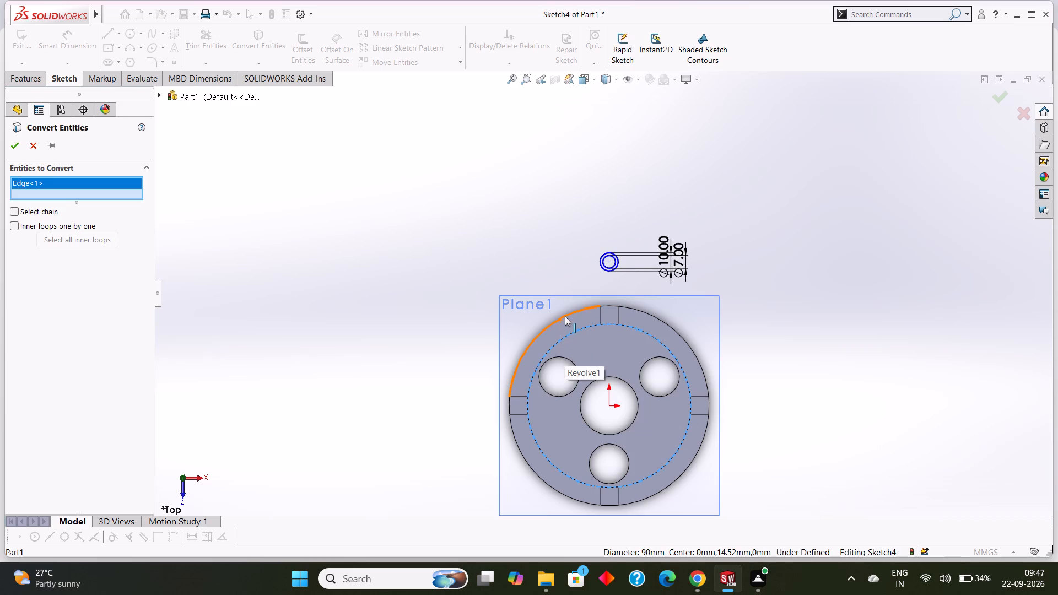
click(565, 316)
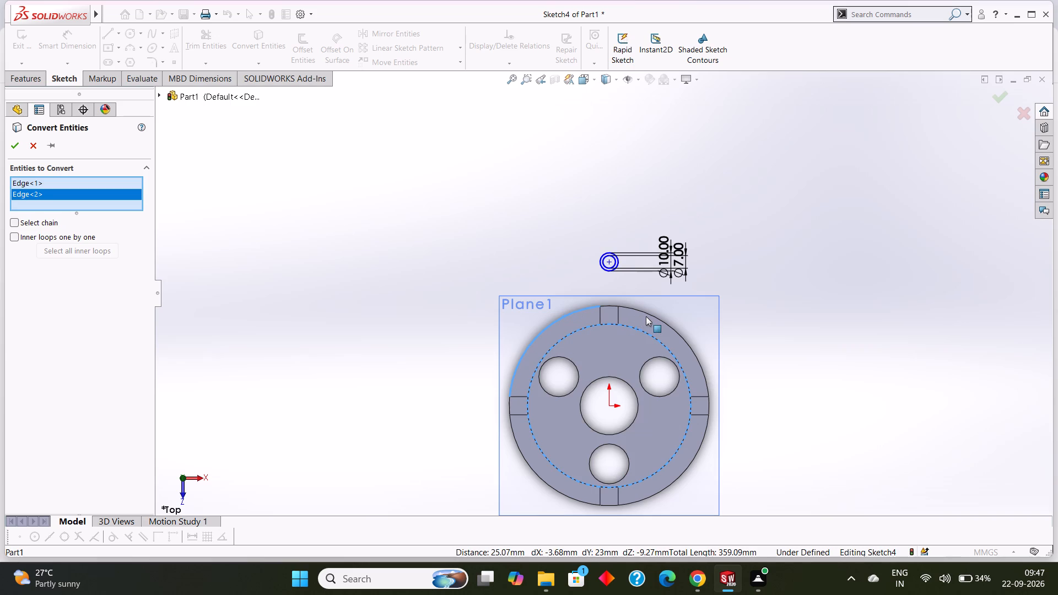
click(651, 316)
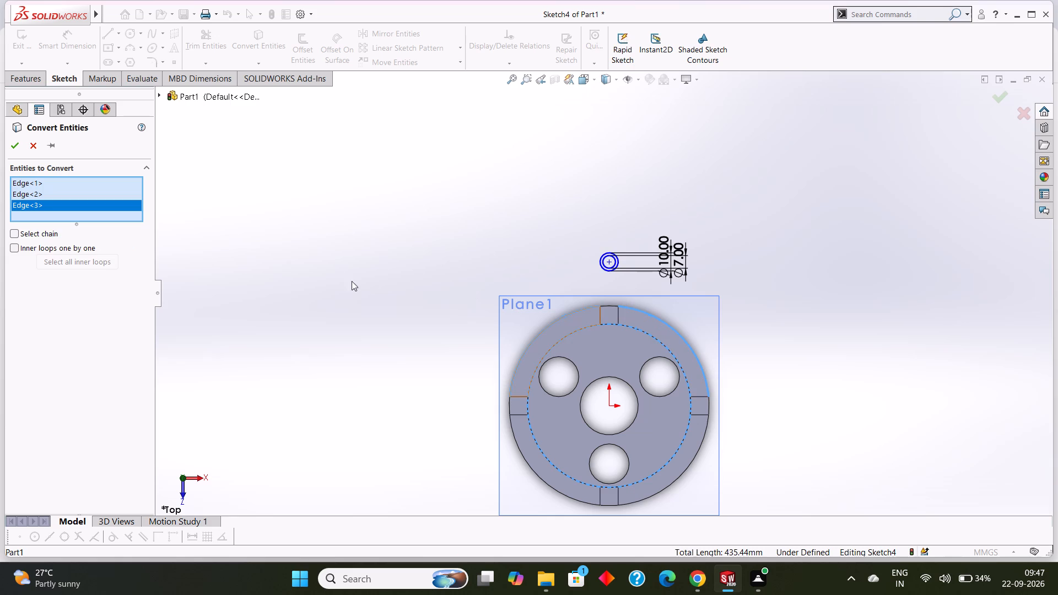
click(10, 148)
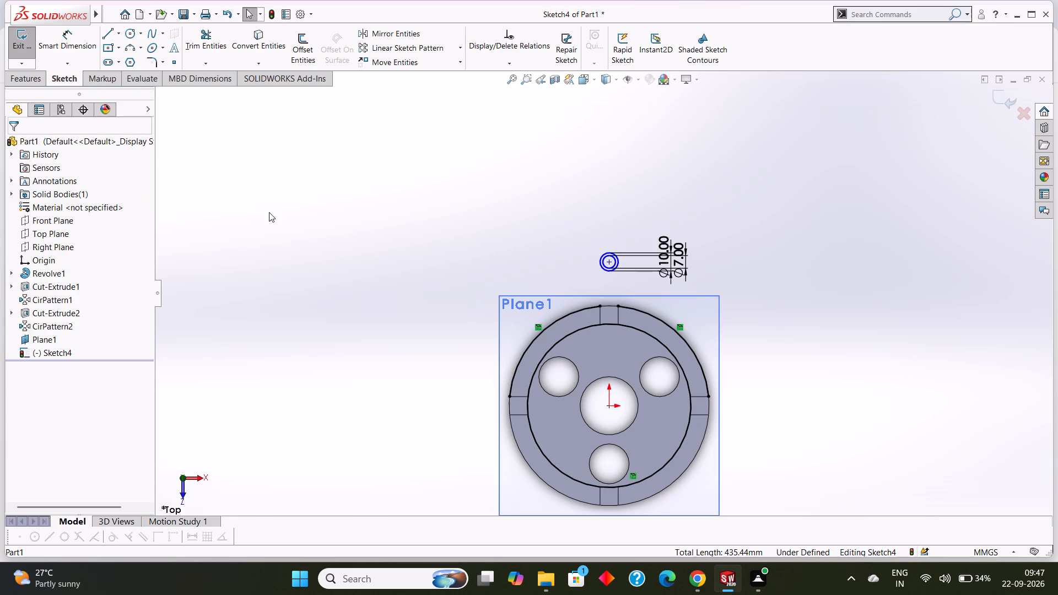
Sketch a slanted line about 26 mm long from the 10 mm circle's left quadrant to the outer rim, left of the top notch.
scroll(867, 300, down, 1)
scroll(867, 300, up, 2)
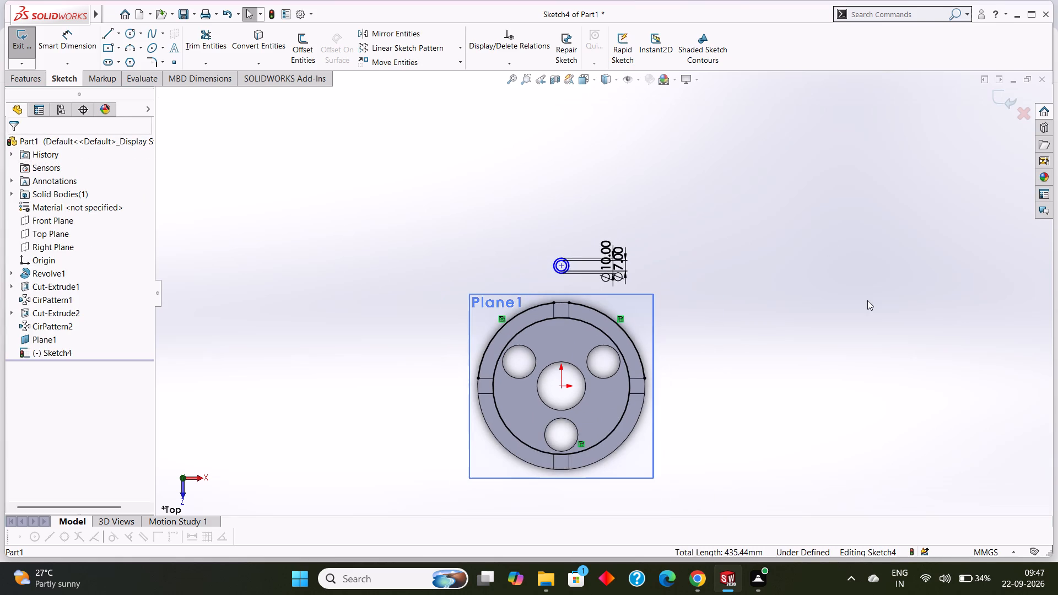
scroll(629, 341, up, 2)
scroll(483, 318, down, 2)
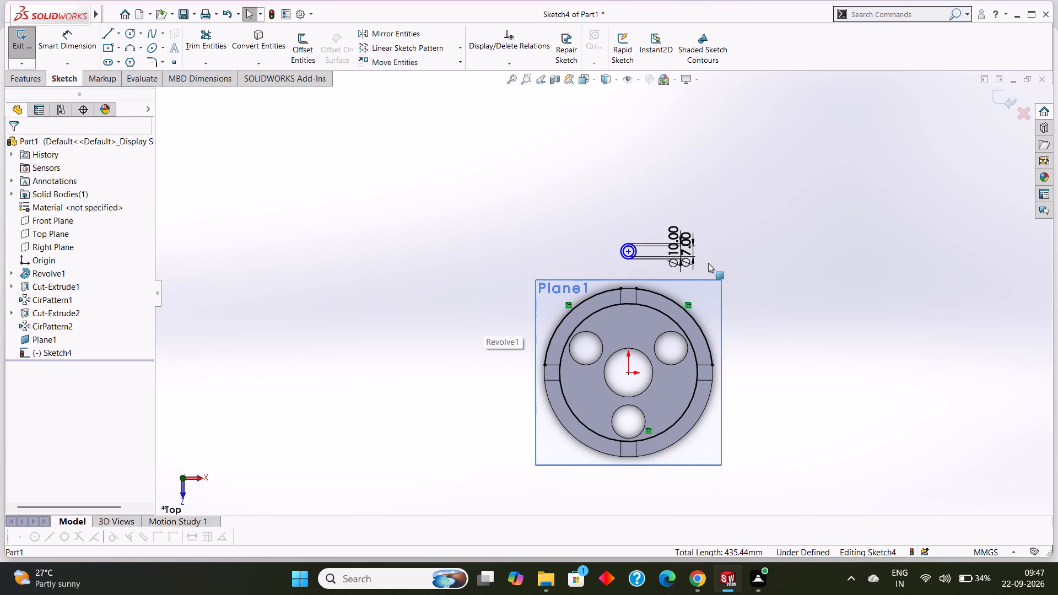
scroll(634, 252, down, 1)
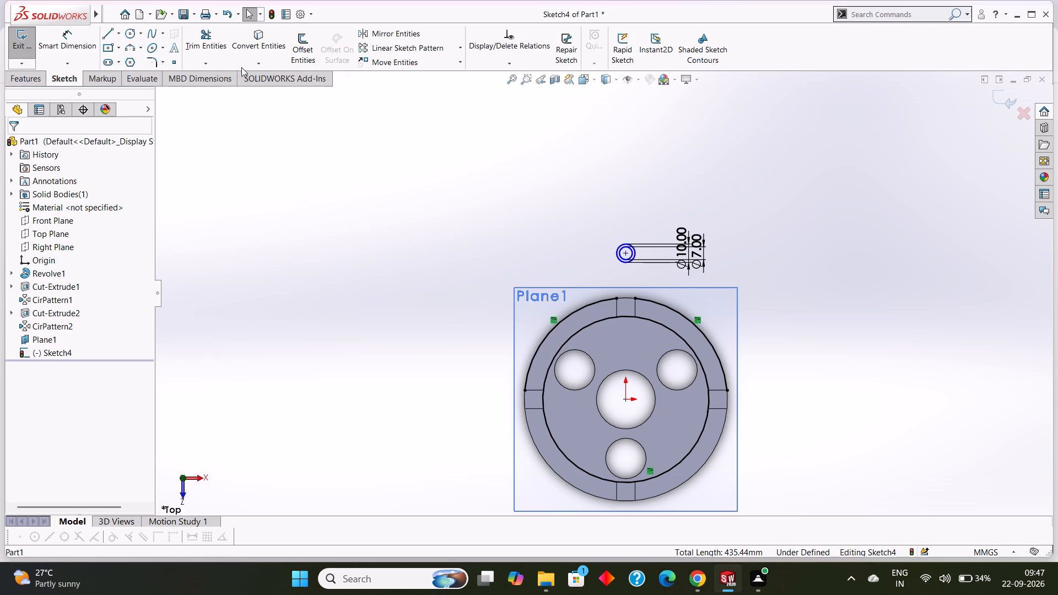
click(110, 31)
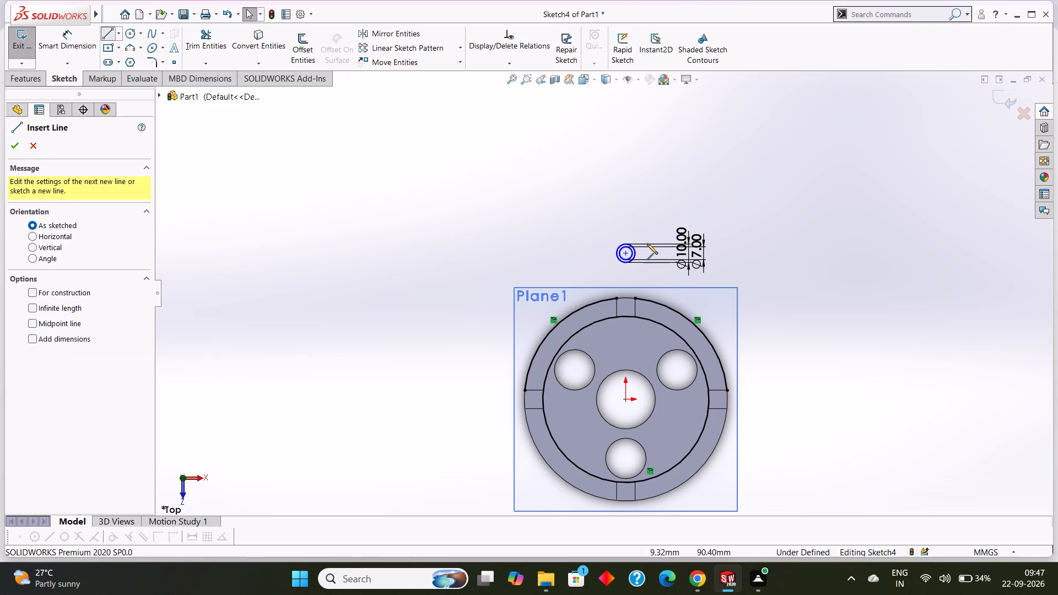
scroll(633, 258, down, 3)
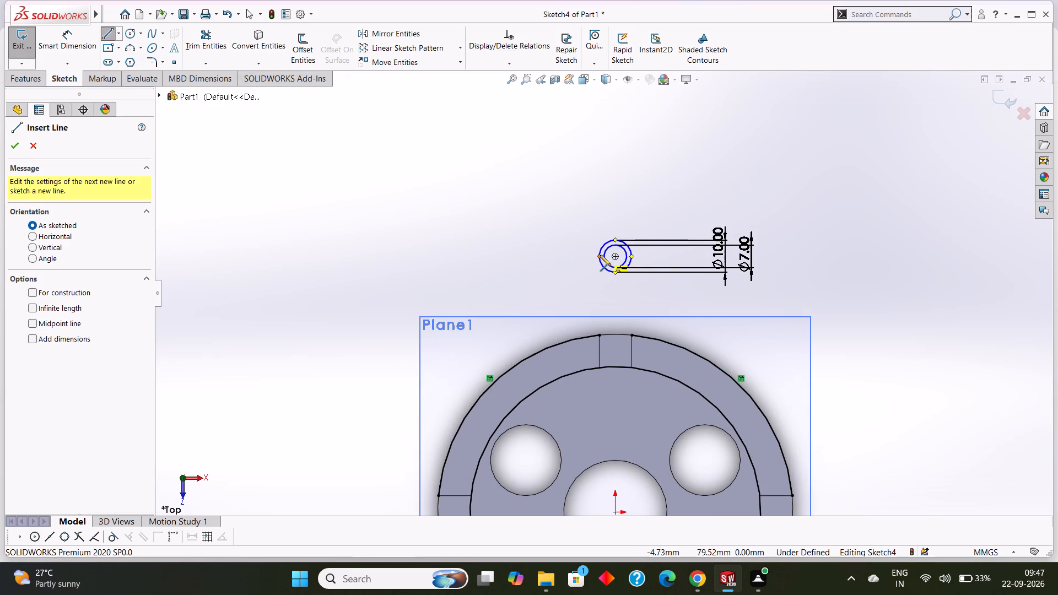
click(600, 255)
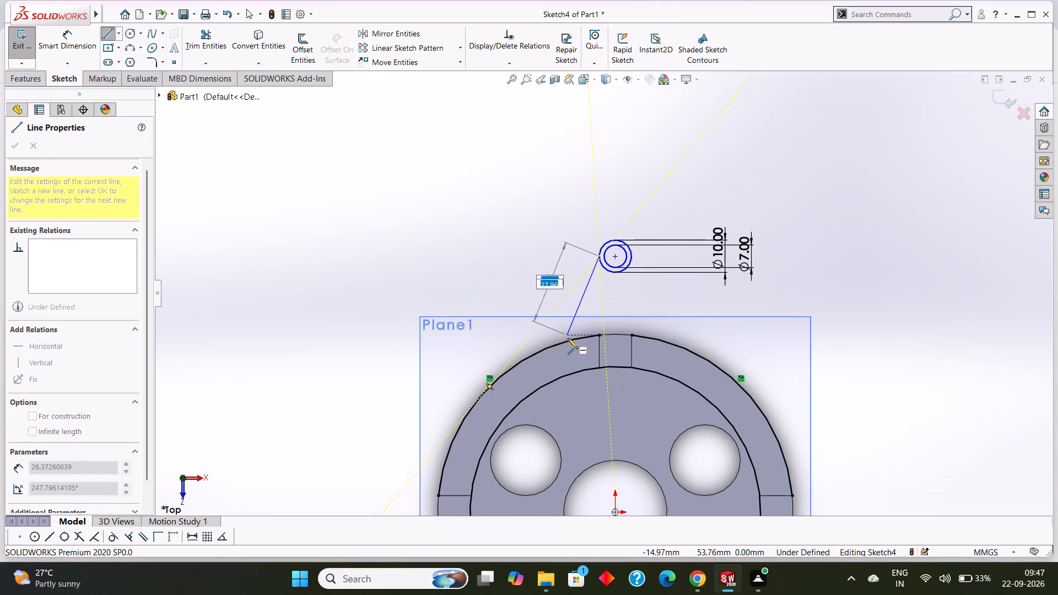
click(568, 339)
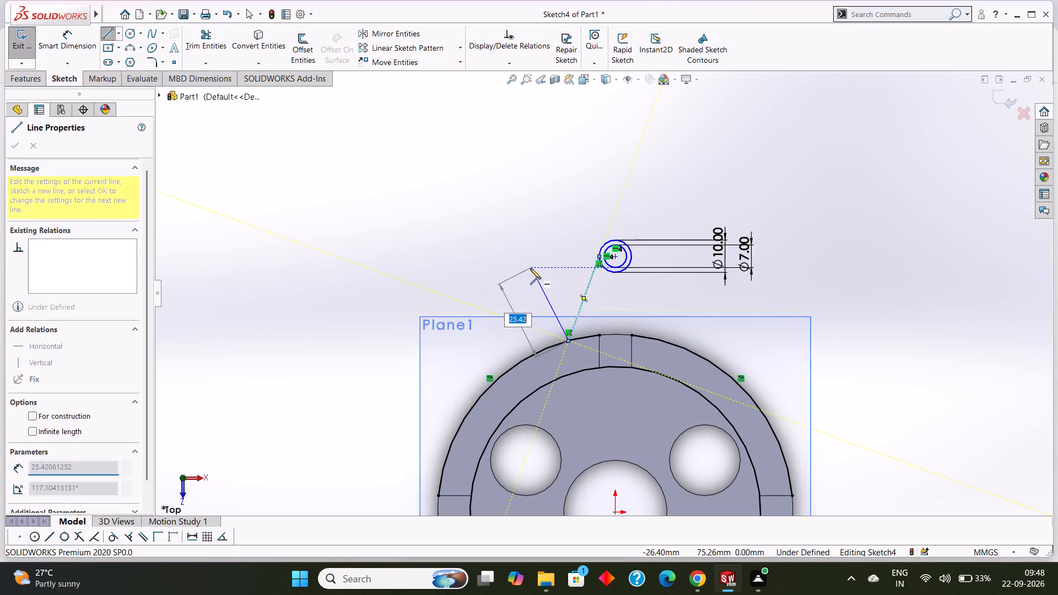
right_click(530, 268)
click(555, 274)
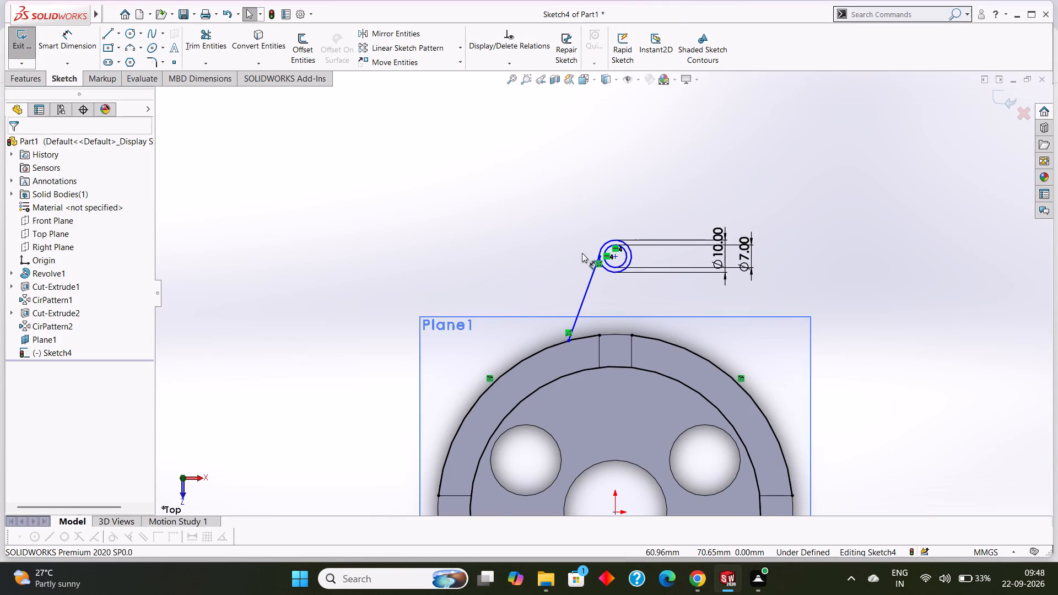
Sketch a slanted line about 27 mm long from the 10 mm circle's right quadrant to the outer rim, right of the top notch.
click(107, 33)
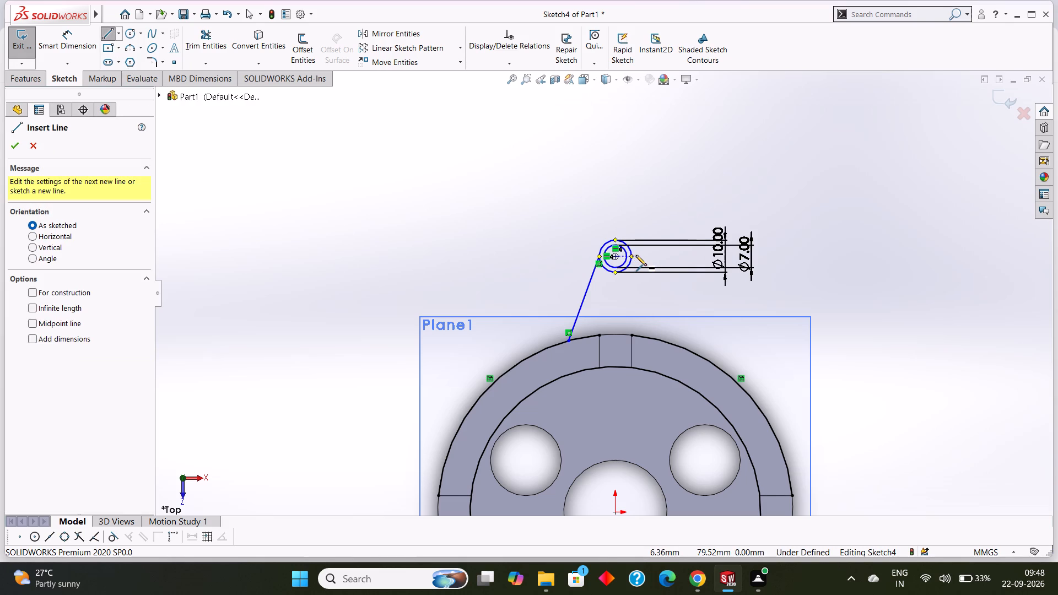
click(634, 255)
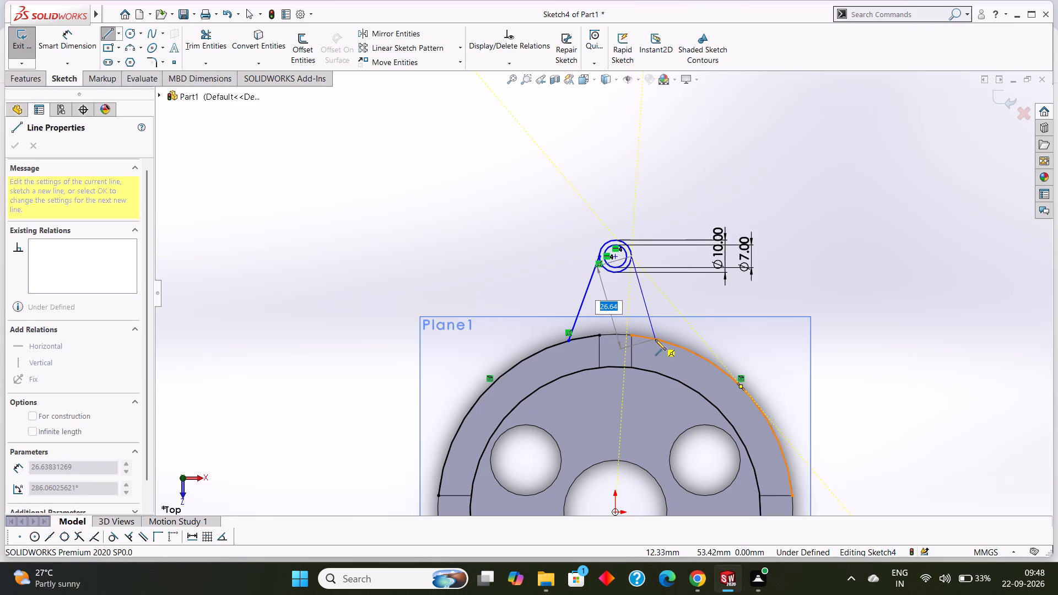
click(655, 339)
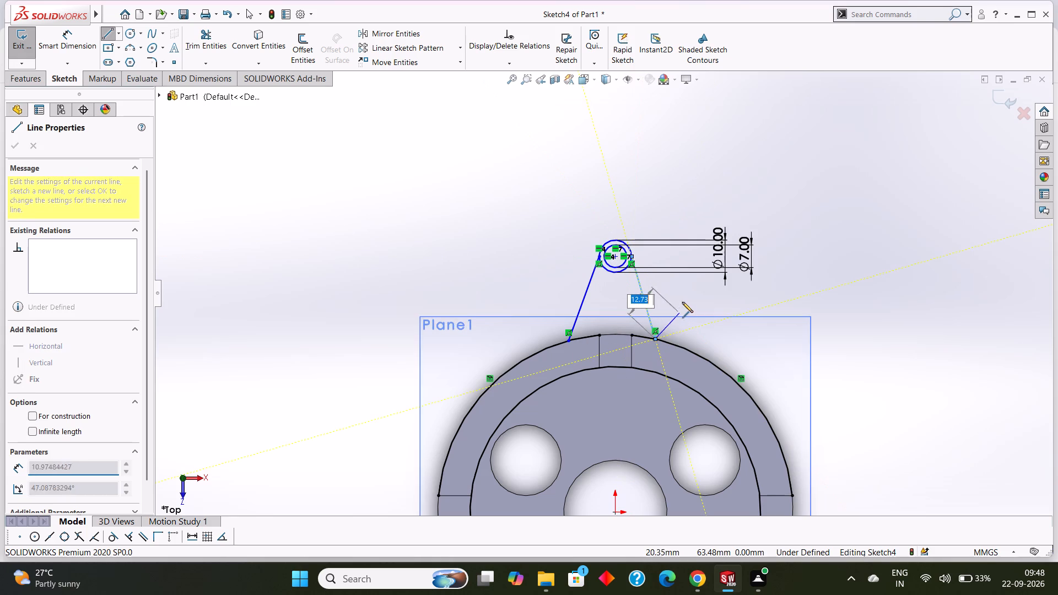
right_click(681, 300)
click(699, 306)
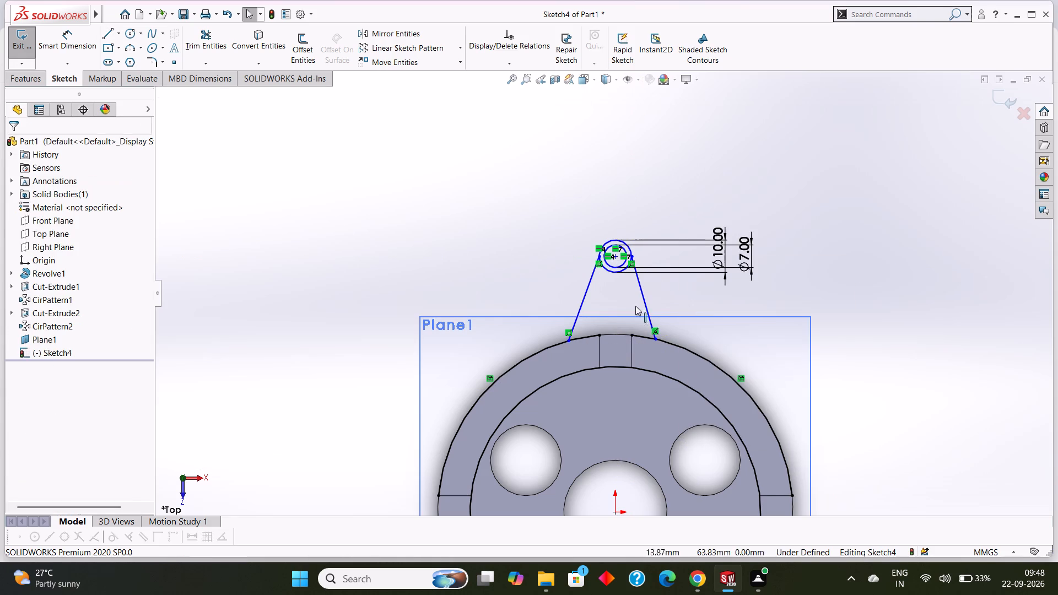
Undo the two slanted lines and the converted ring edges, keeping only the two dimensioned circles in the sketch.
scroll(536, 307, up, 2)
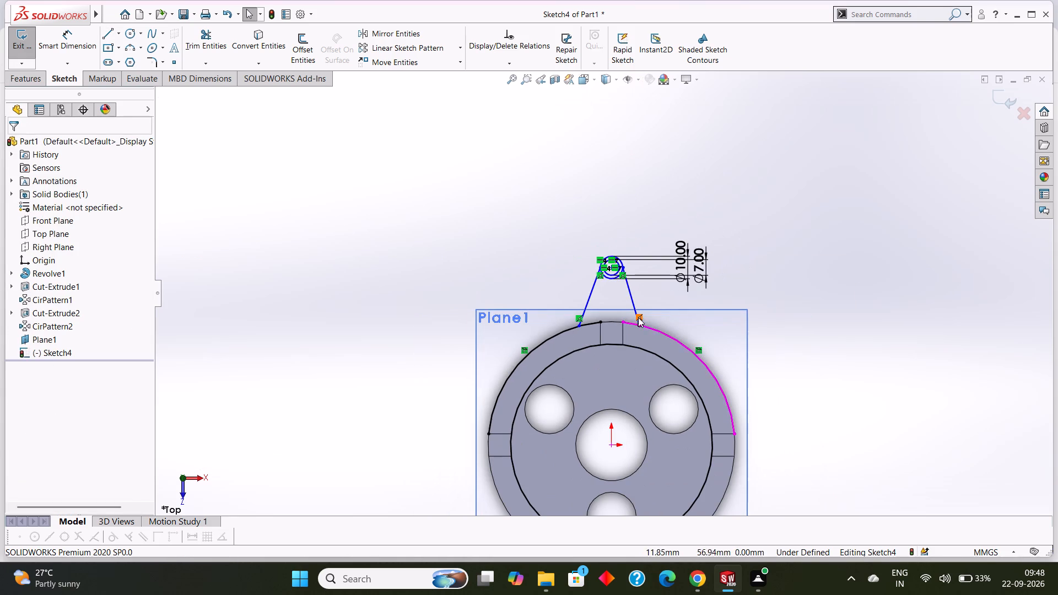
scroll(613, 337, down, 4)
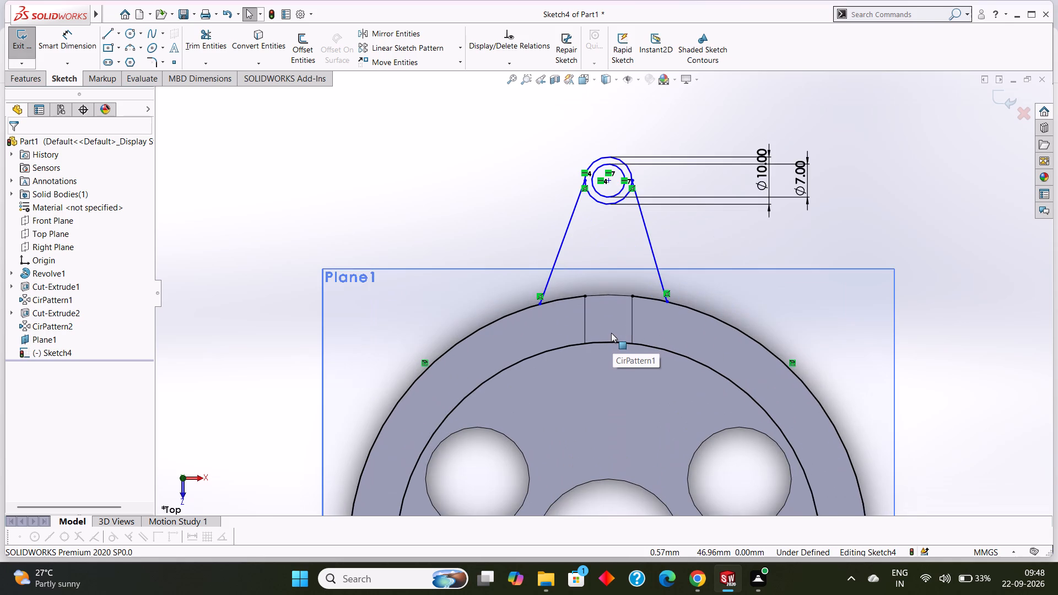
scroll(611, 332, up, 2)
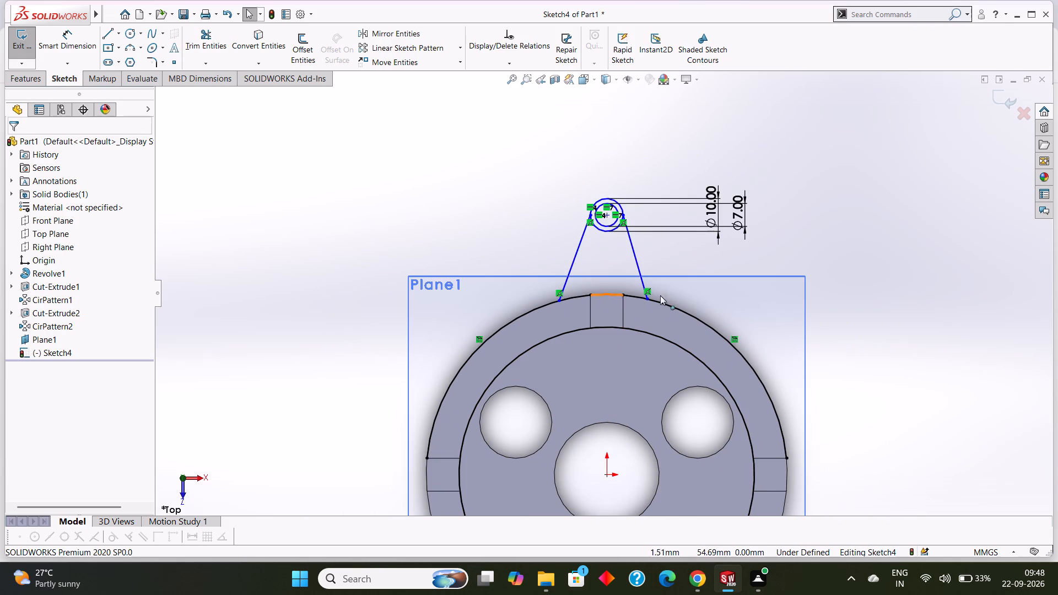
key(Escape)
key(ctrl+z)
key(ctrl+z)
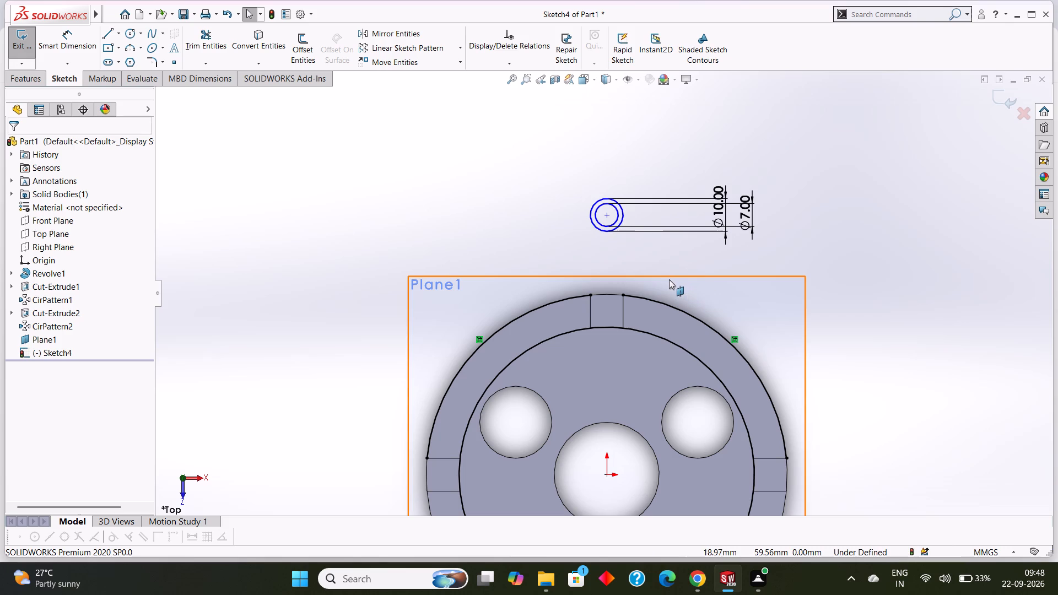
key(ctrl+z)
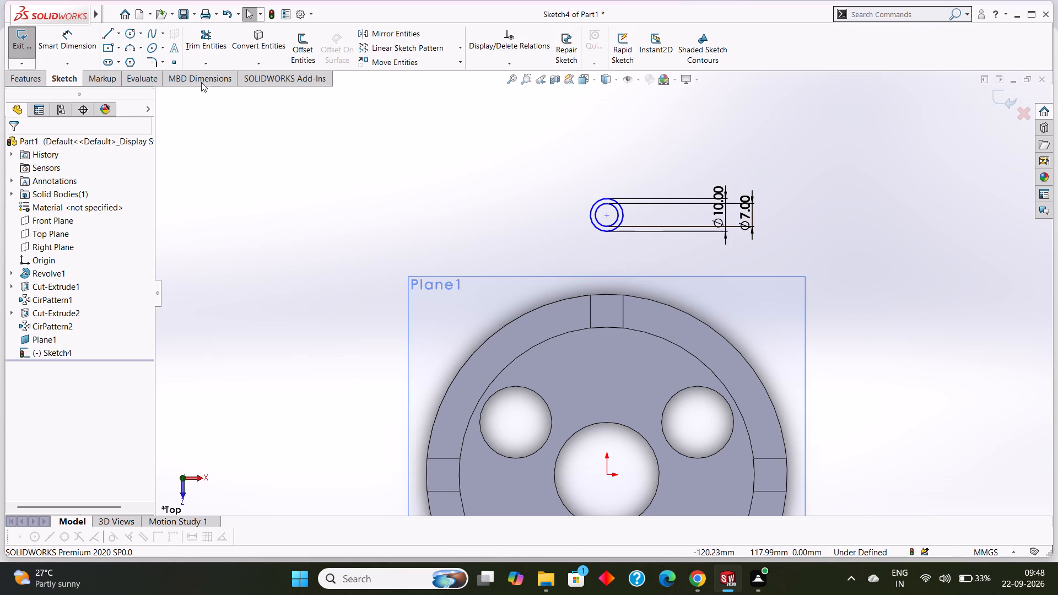
Sketch a three-point arc along the outer rim across the top notch, joining its two outer corners about 10 mm apart.
click(133, 45)
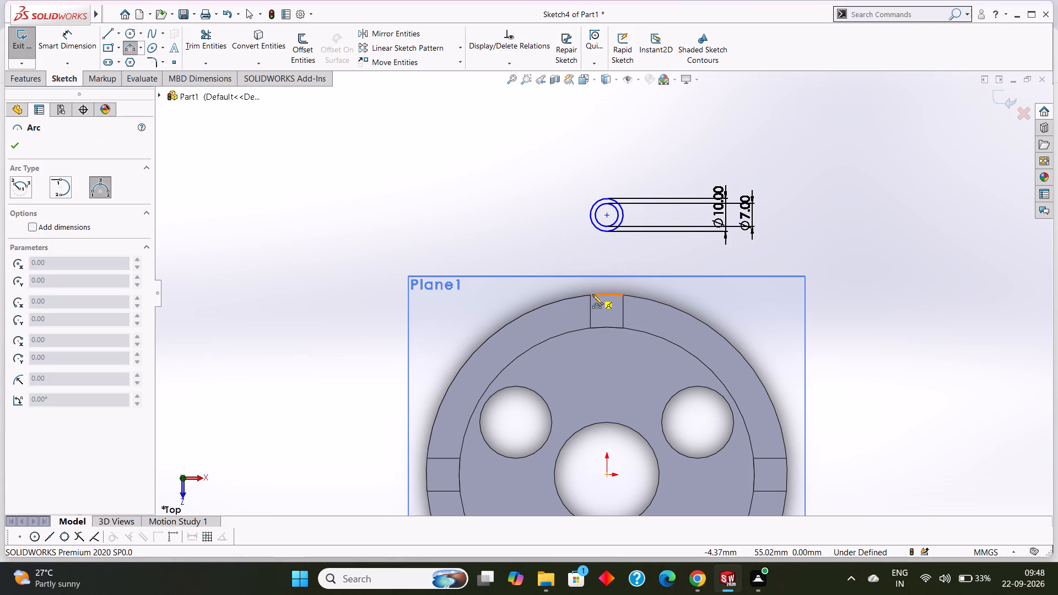
click(590, 297)
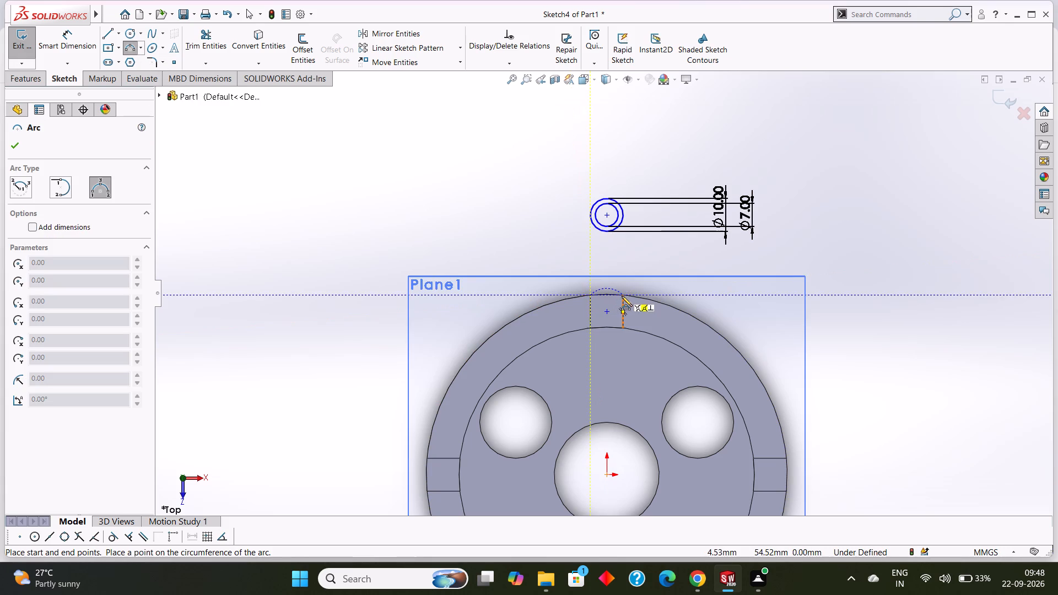
click(622, 296)
click(611, 295)
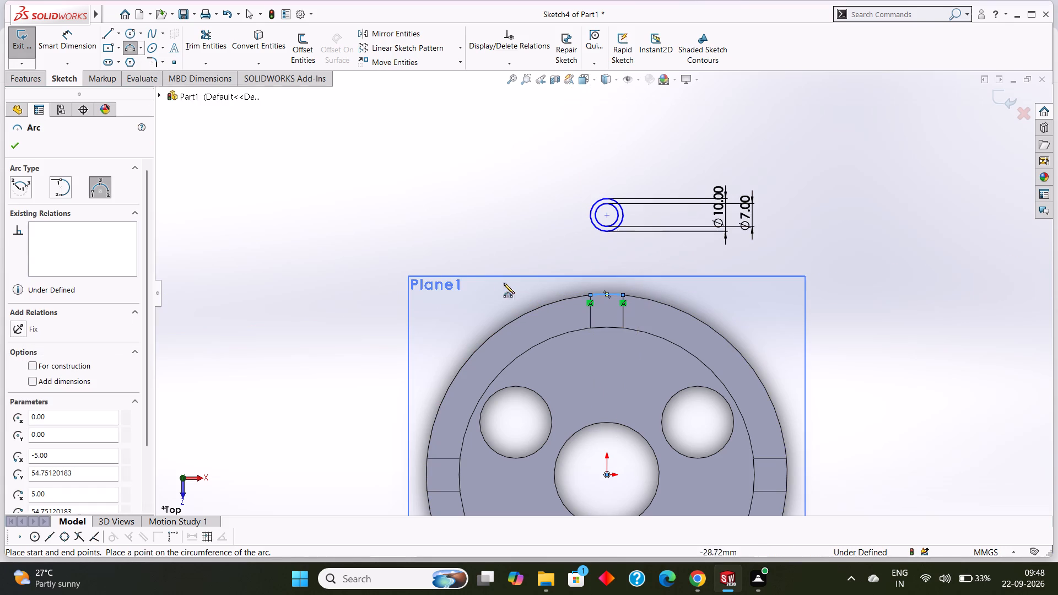
scroll(620, 310, down, 5)
scroll(585, 281, down, 7)
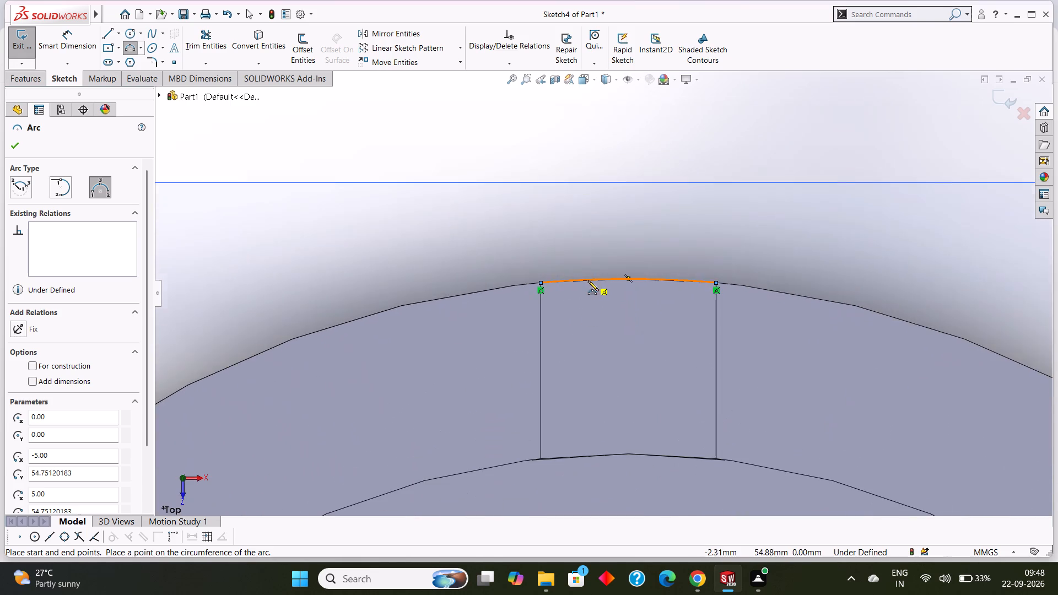
scroll(633, 301, up, 9)
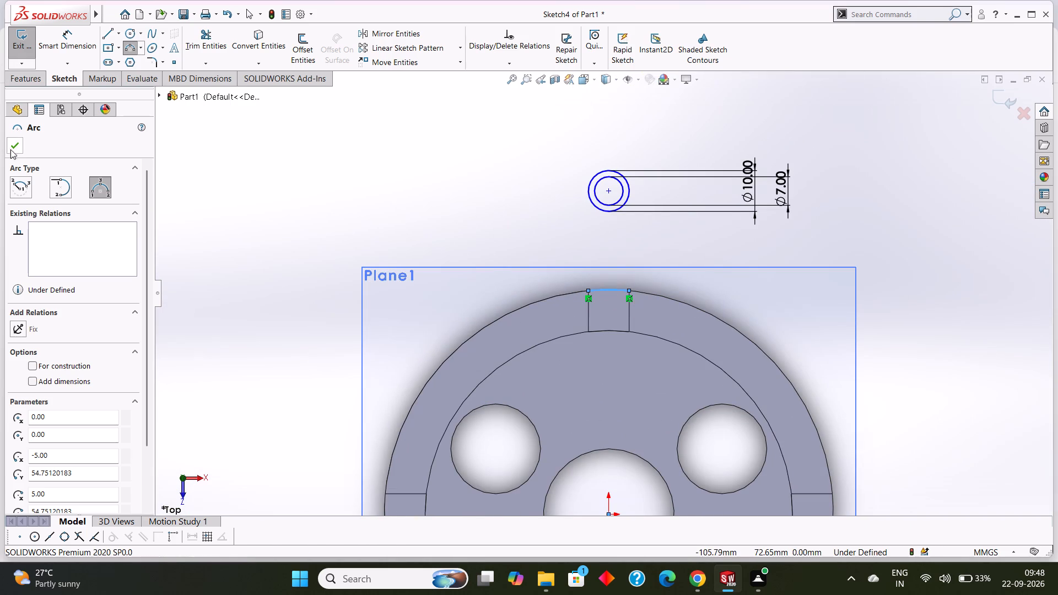
Convert the outer rim arcs on both sides of the top notch and the inner step circle into sketch entities.
click(19, 142)
scroll(429, 246, up, 2)
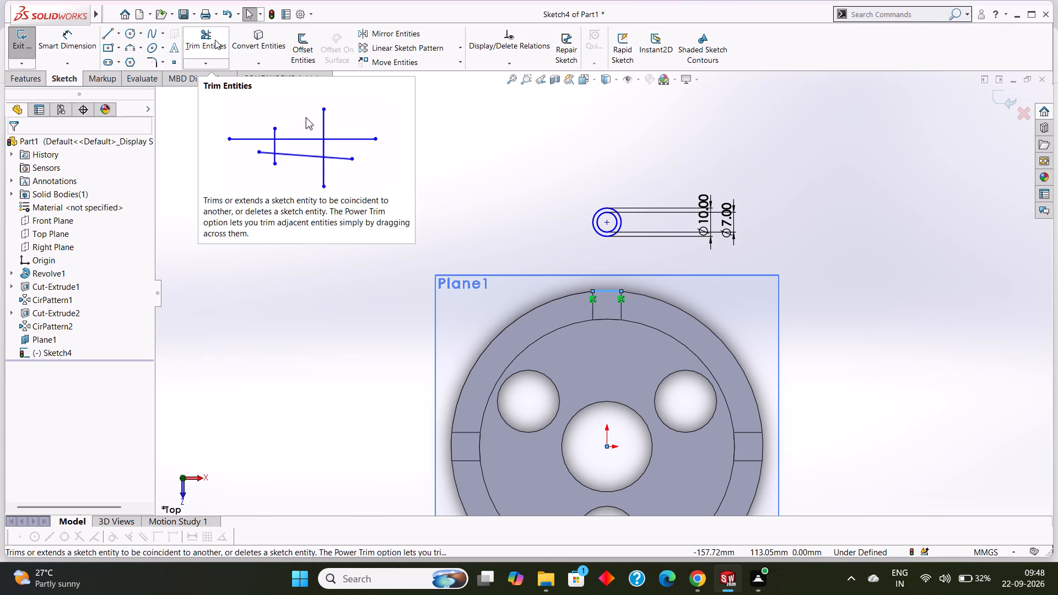
click(245, 39)
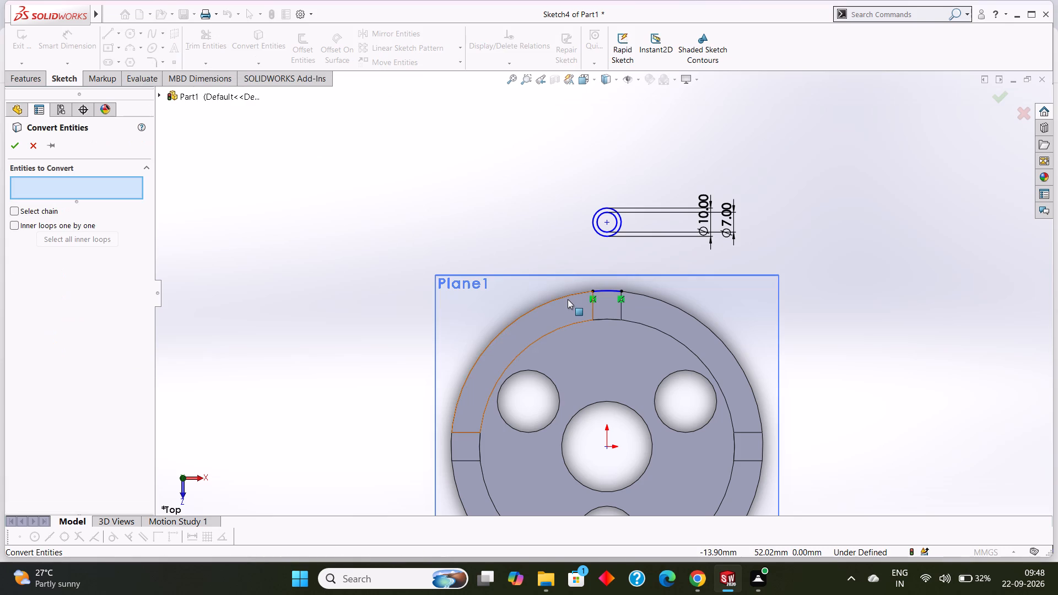
click(645, 295)
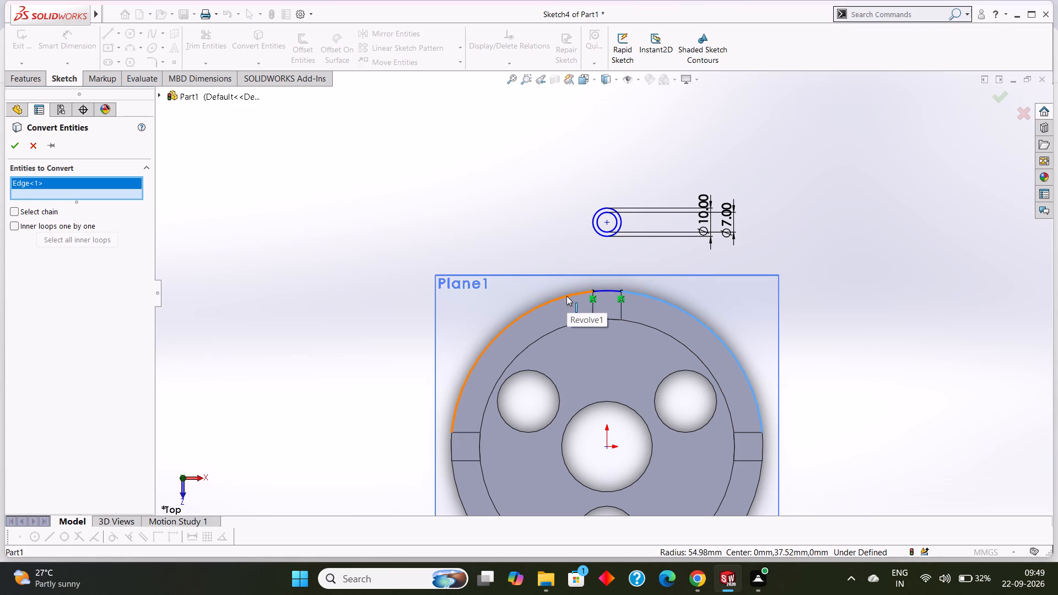
click(566, 296)
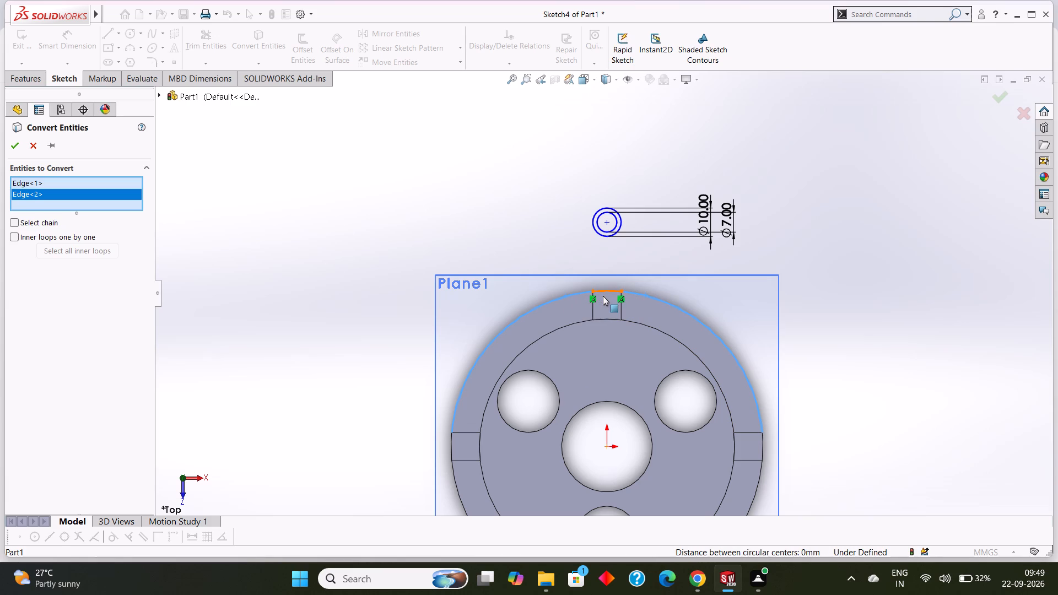
click(605, 291)
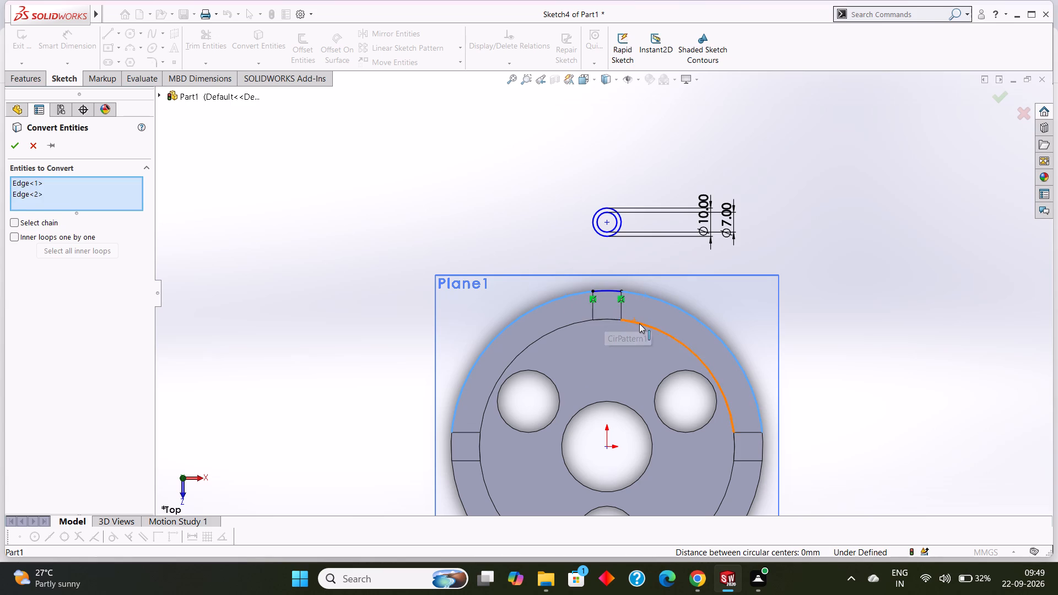
click(643, 324)
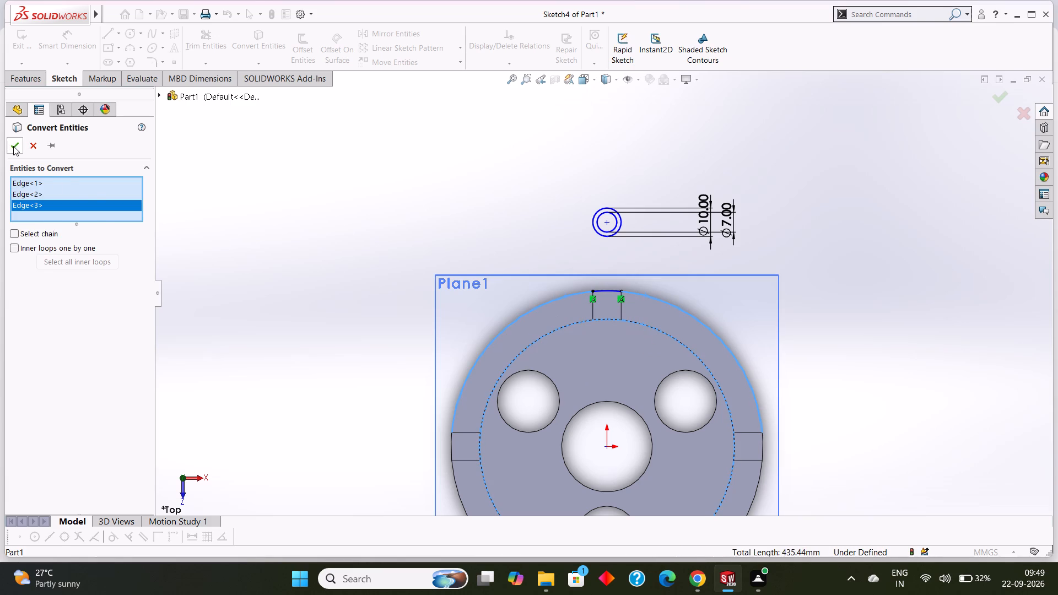
click(13, 146)
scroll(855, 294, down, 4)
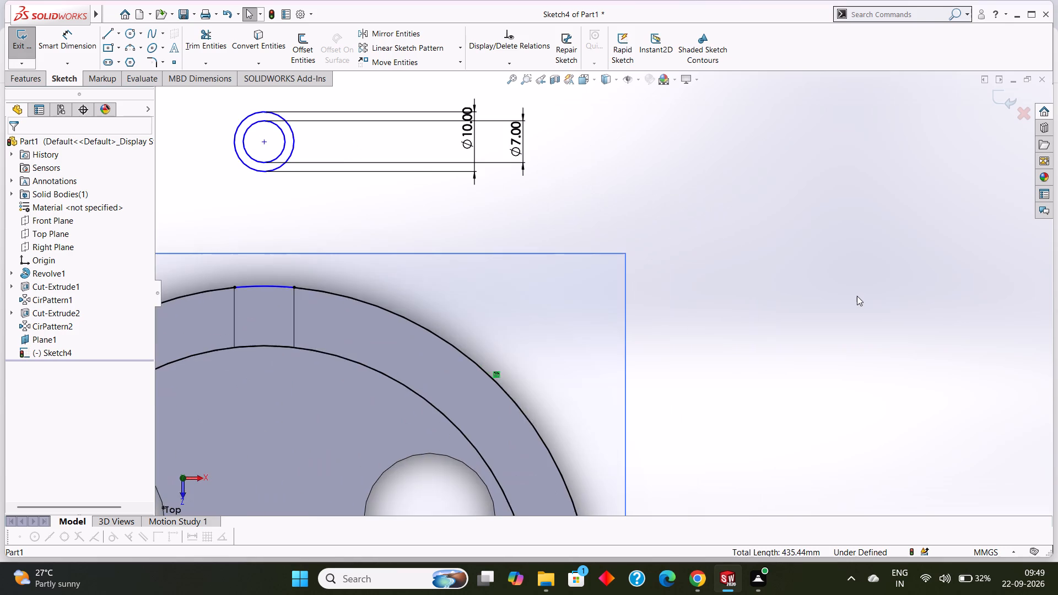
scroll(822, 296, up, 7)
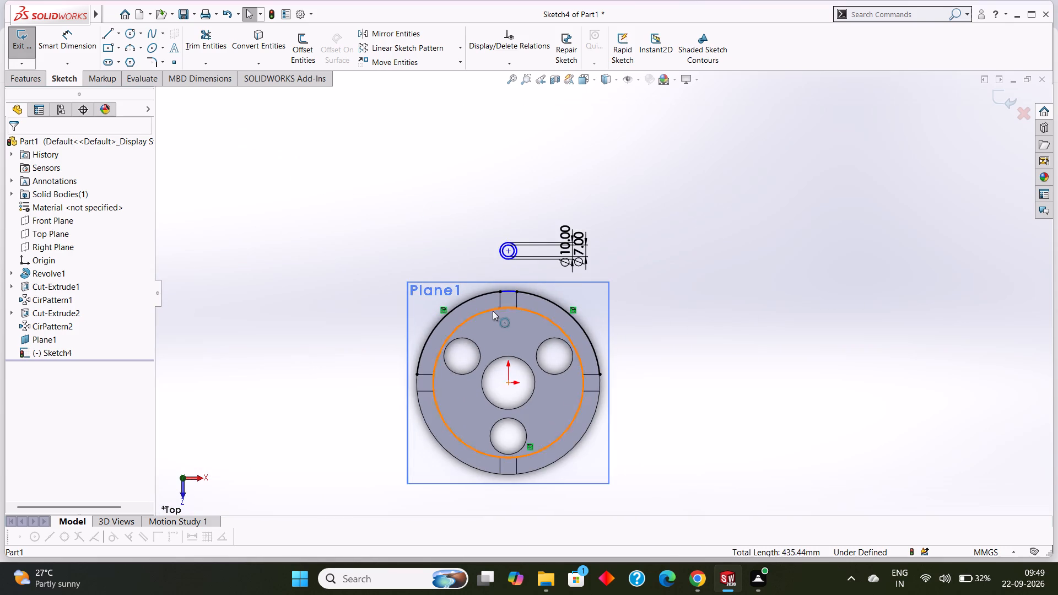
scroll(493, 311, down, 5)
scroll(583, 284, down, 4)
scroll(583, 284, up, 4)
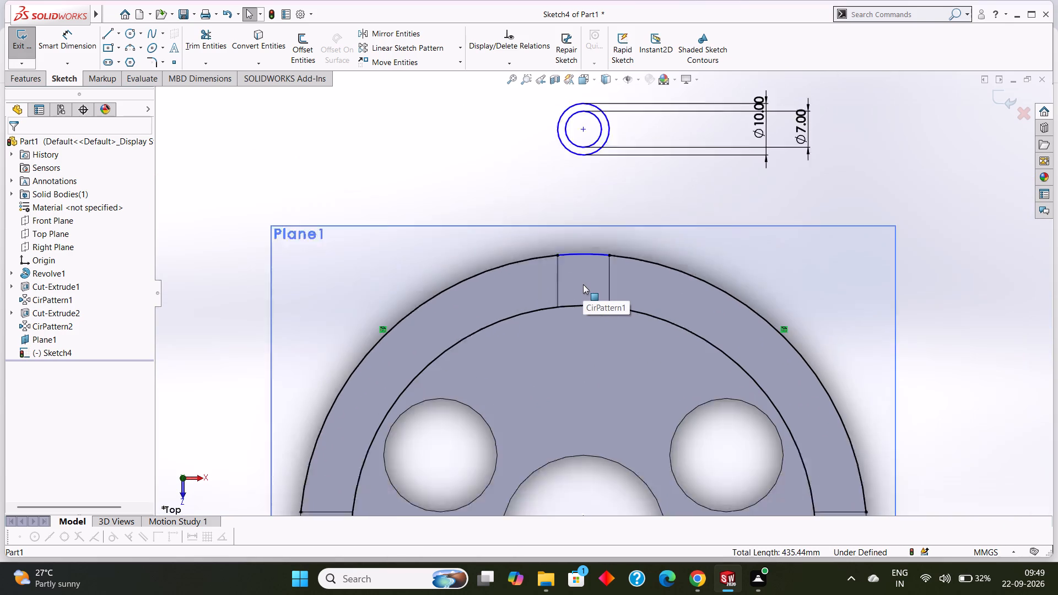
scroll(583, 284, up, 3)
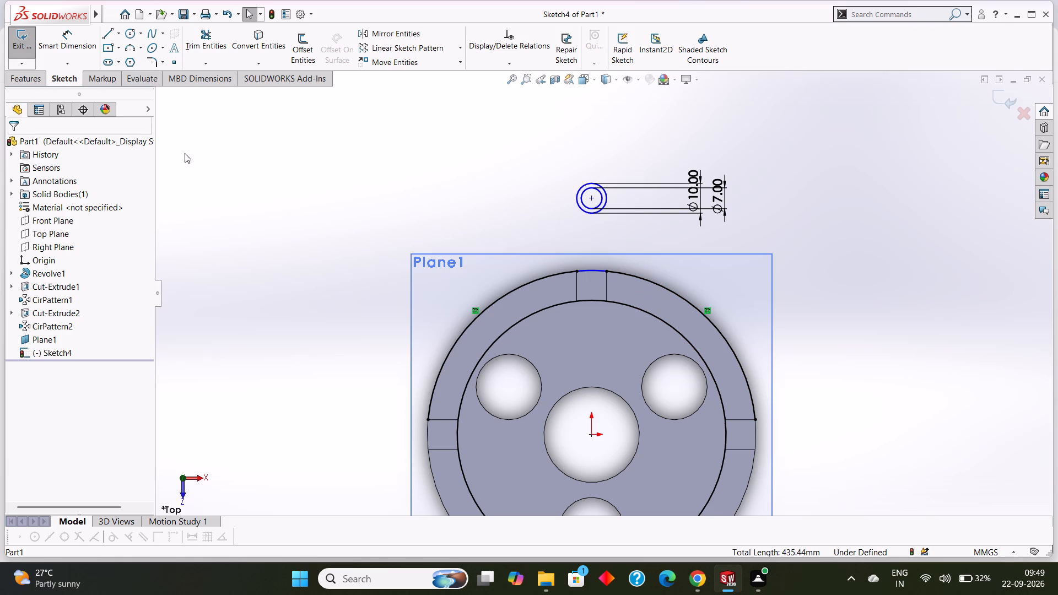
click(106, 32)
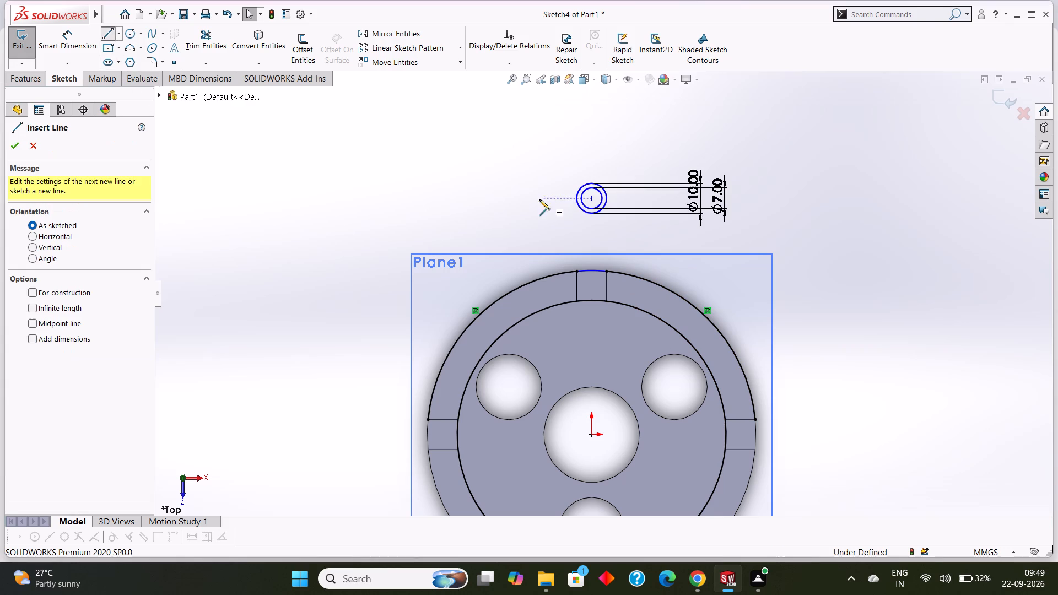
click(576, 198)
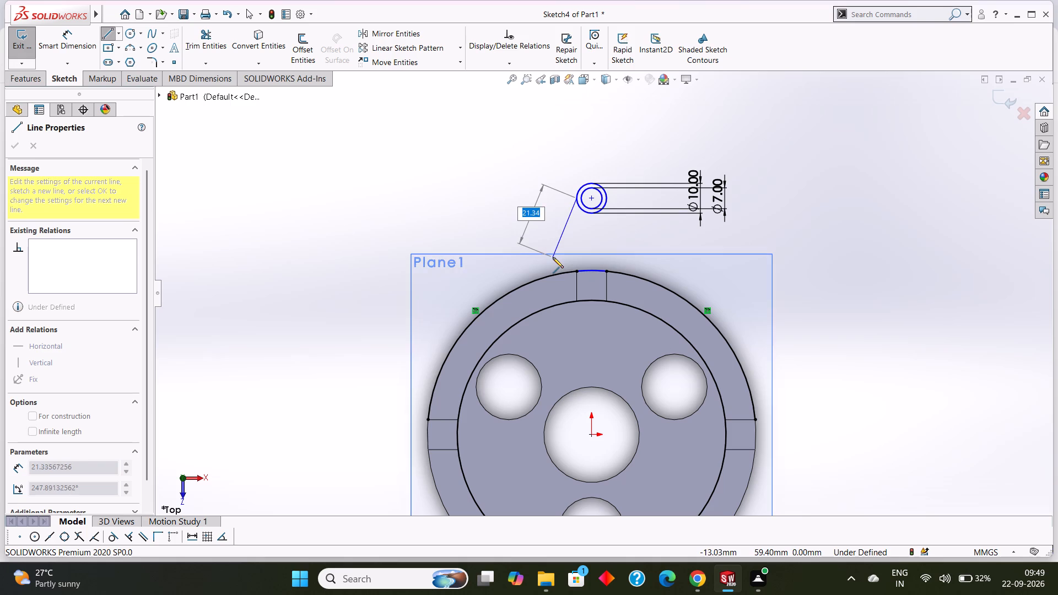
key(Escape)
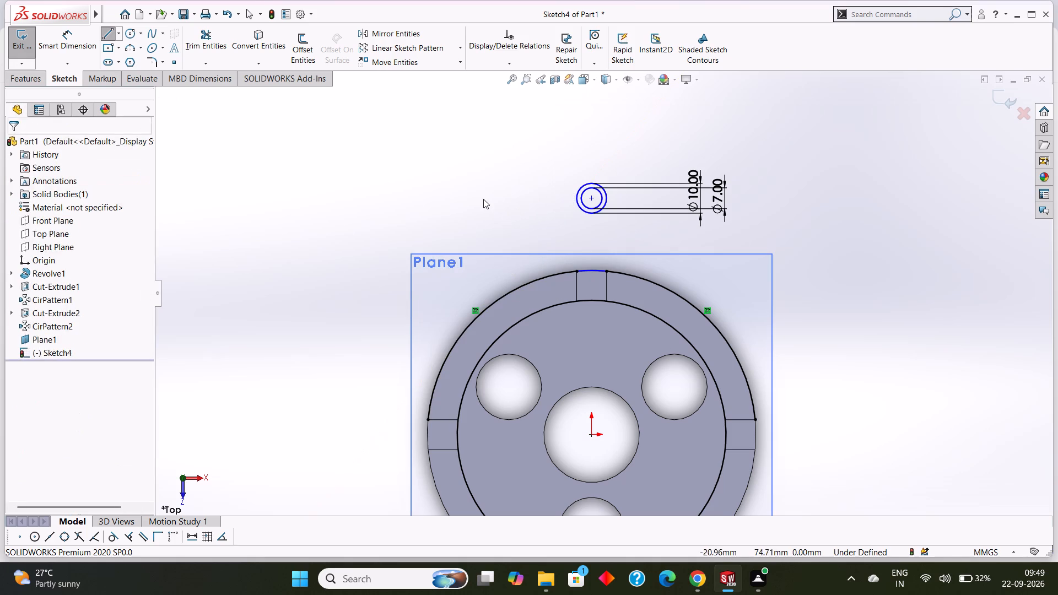
Sketch a freestanding slanted line about 21 mm long beside the 10 mm circle, on its left.
click(110, 32)
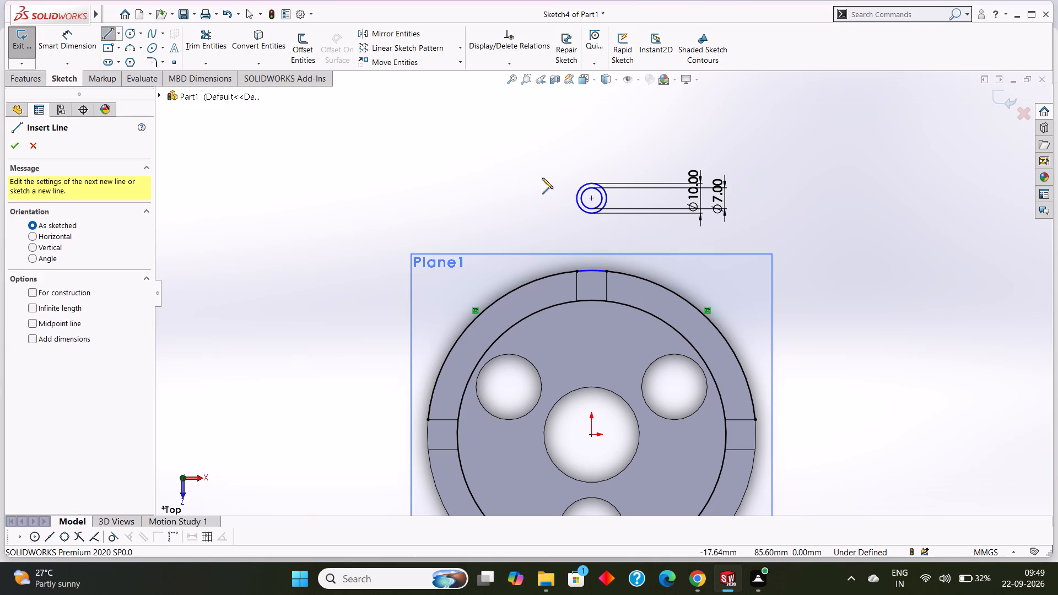
click(549, 169)
click(530, 229)
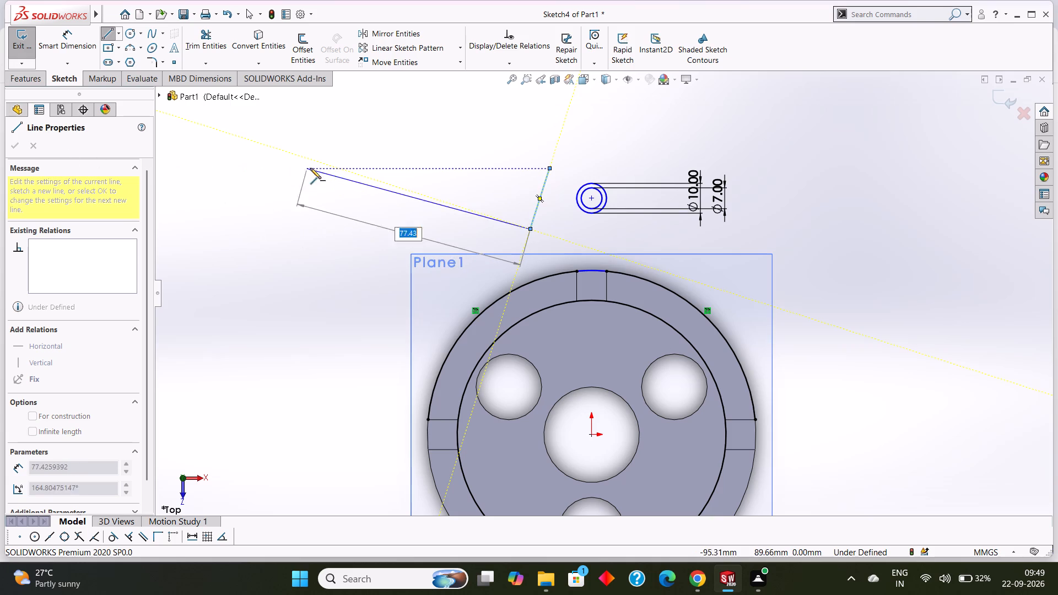
right_click(311, 169)
click(354, 178)
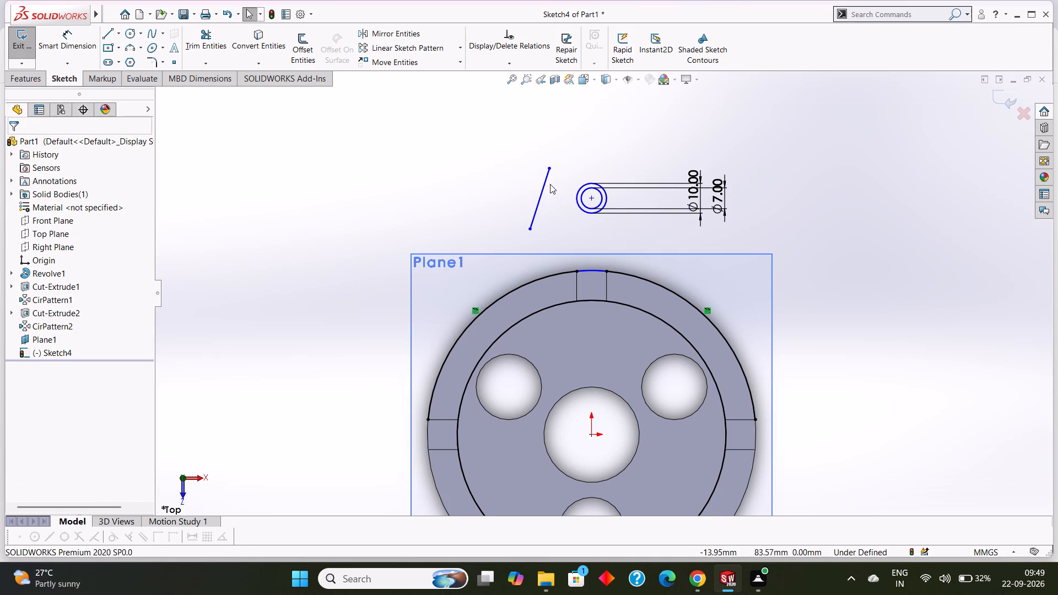
key(Escape)
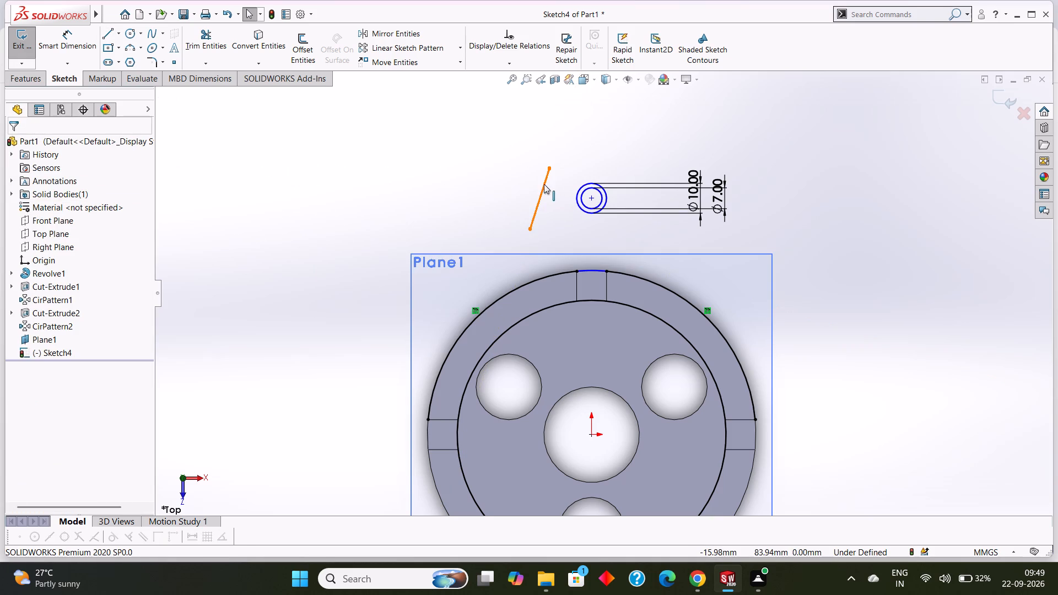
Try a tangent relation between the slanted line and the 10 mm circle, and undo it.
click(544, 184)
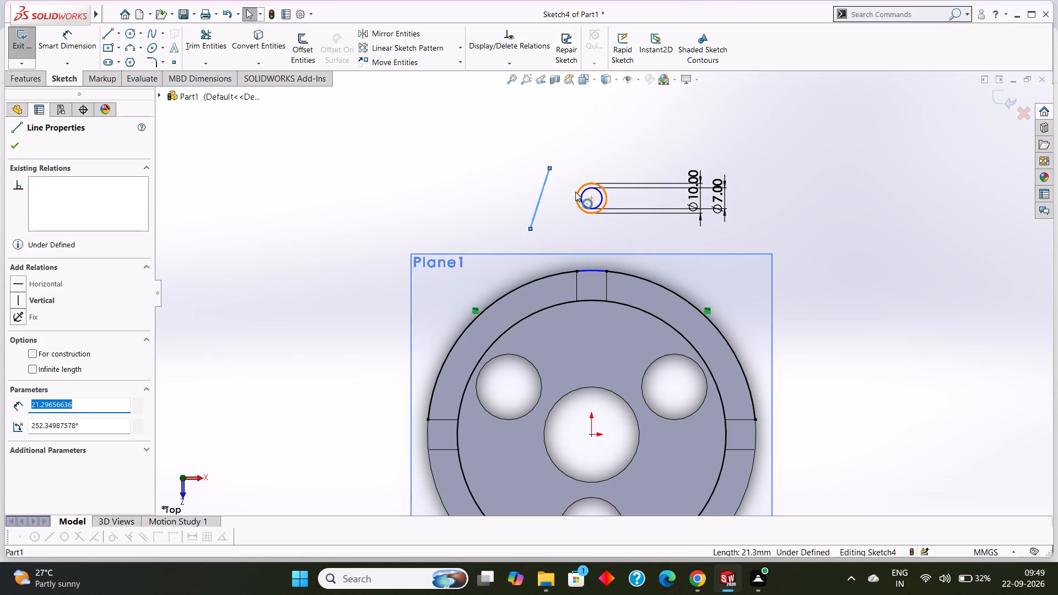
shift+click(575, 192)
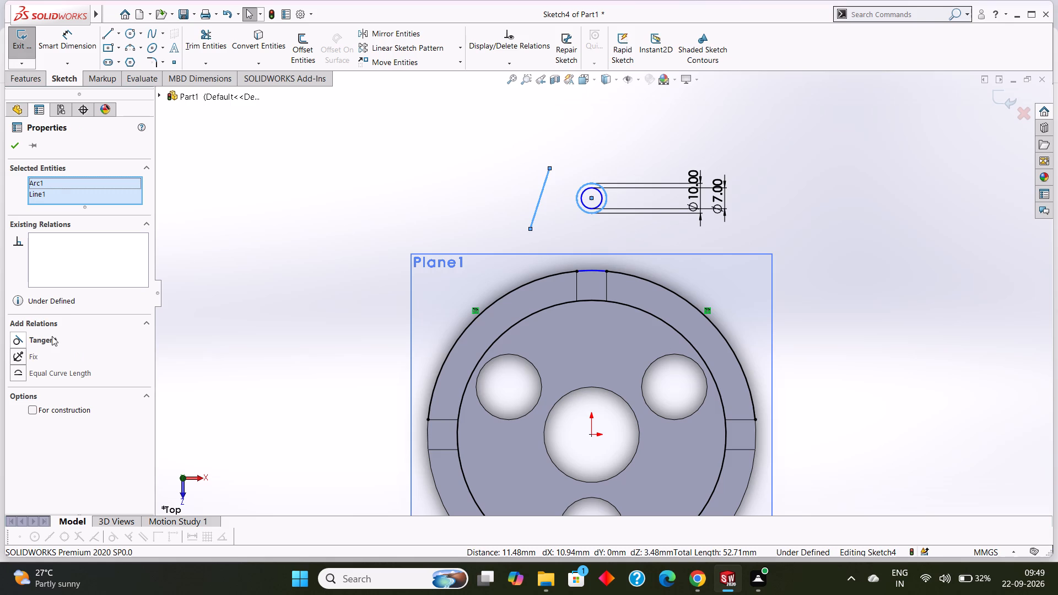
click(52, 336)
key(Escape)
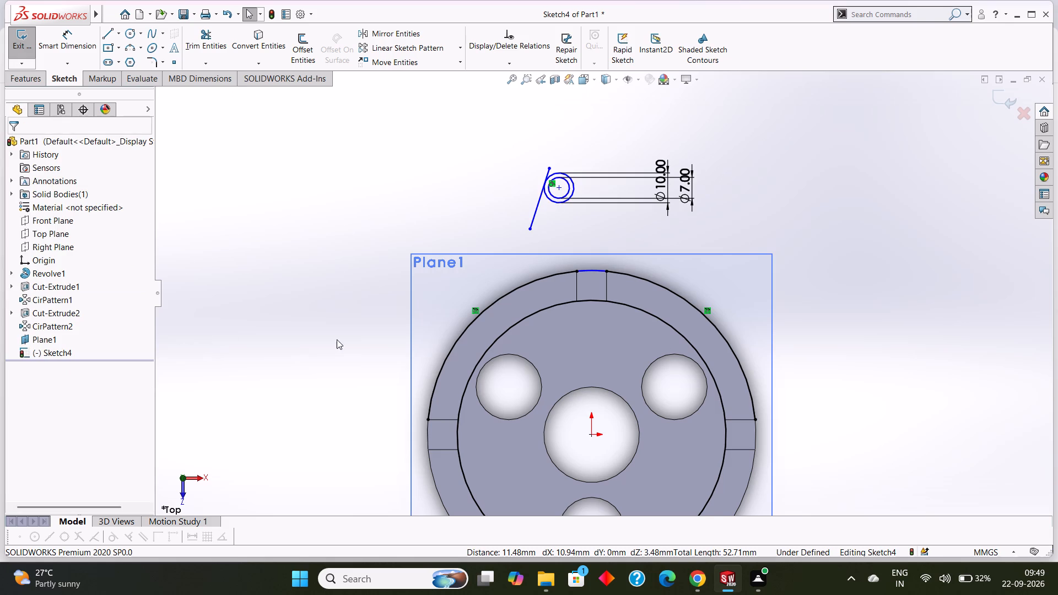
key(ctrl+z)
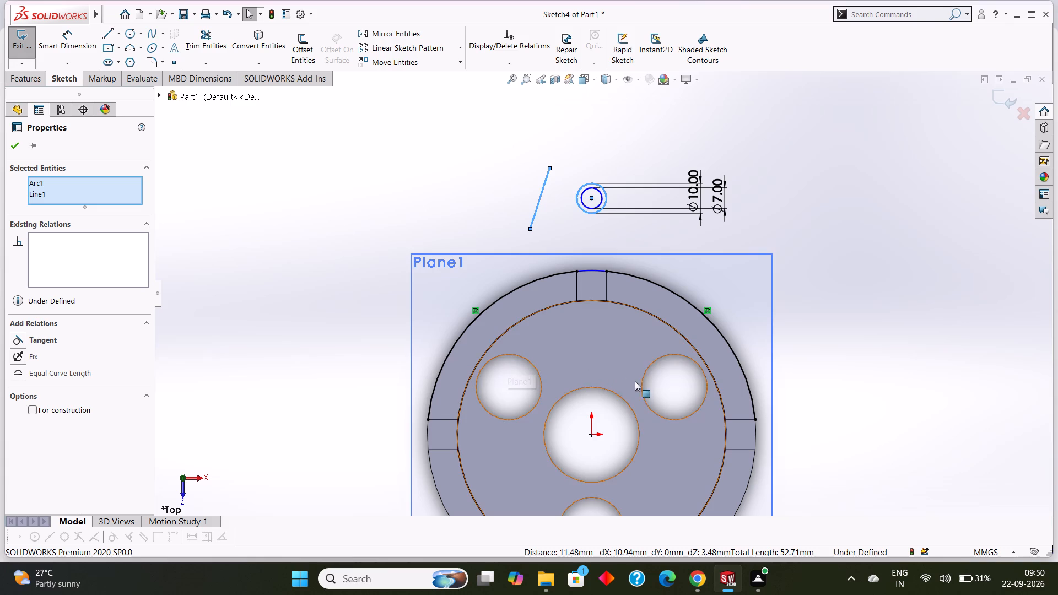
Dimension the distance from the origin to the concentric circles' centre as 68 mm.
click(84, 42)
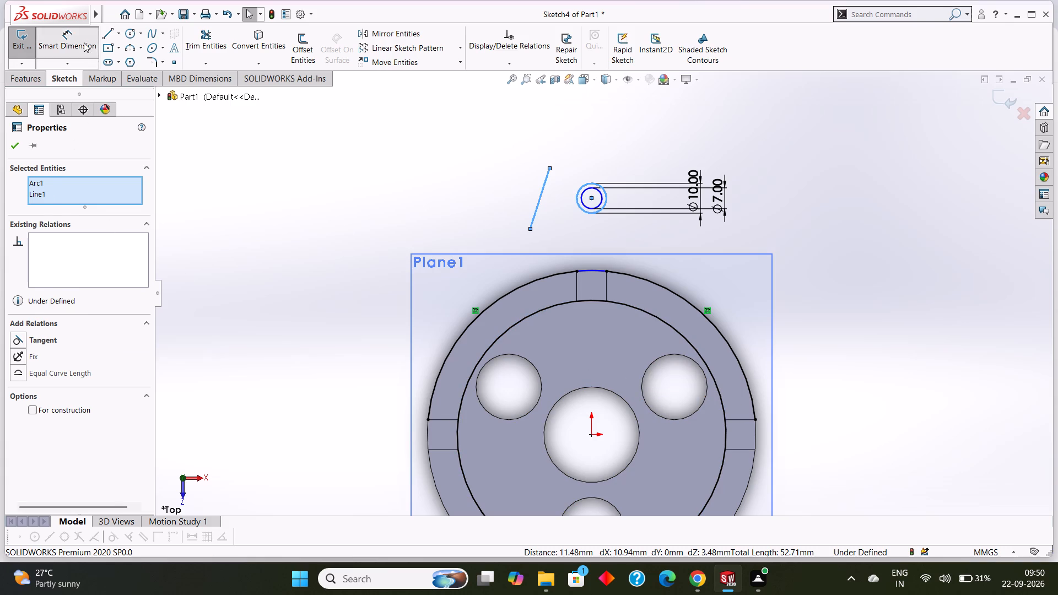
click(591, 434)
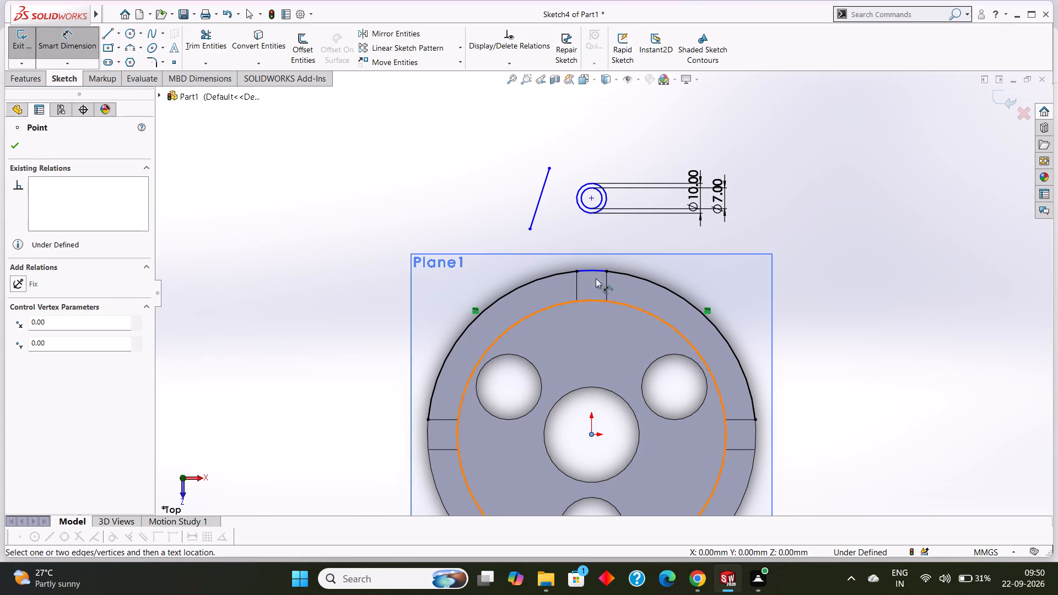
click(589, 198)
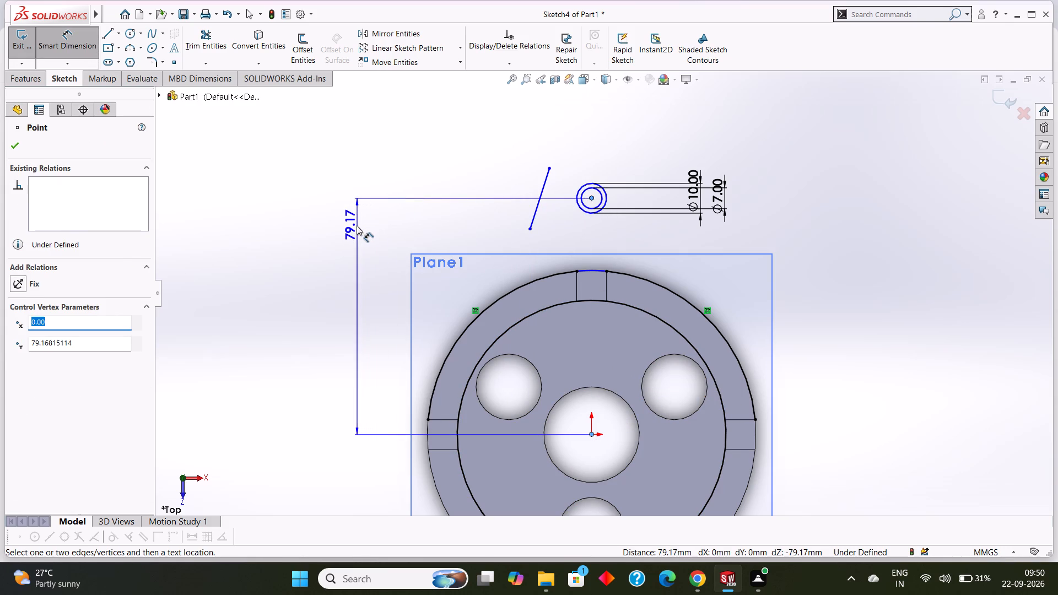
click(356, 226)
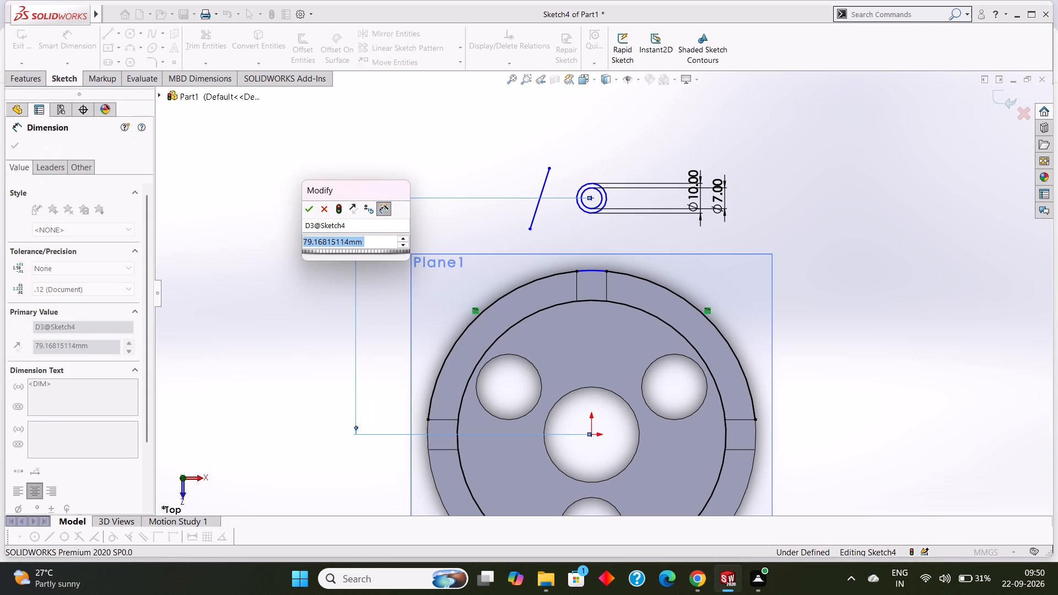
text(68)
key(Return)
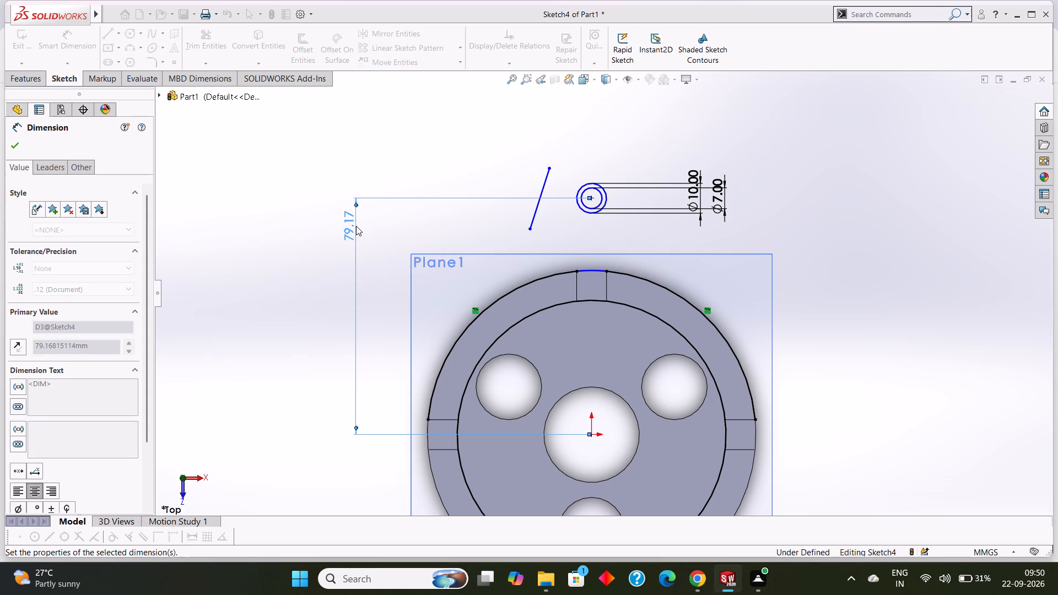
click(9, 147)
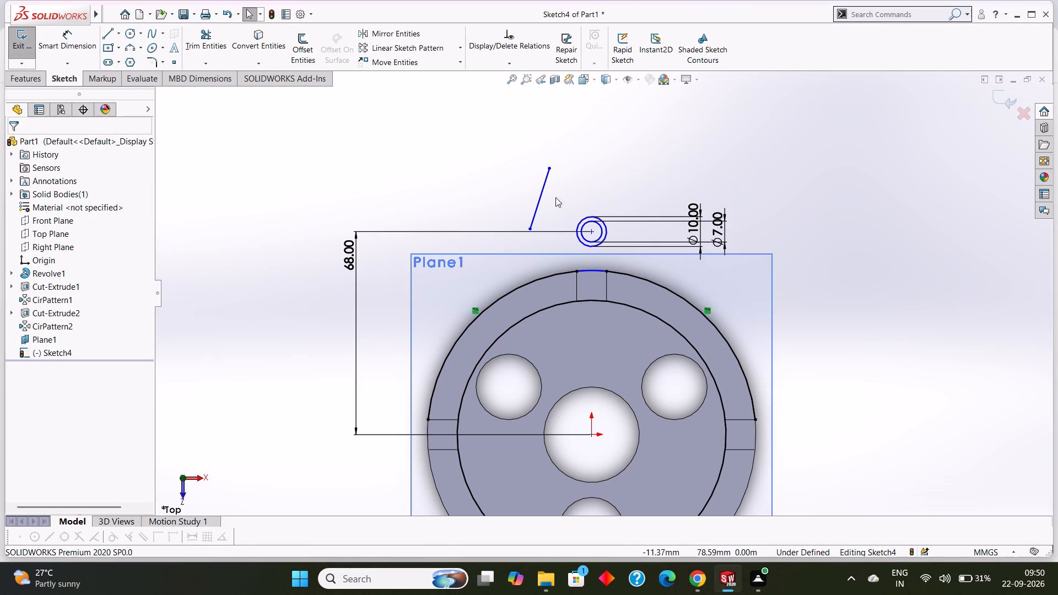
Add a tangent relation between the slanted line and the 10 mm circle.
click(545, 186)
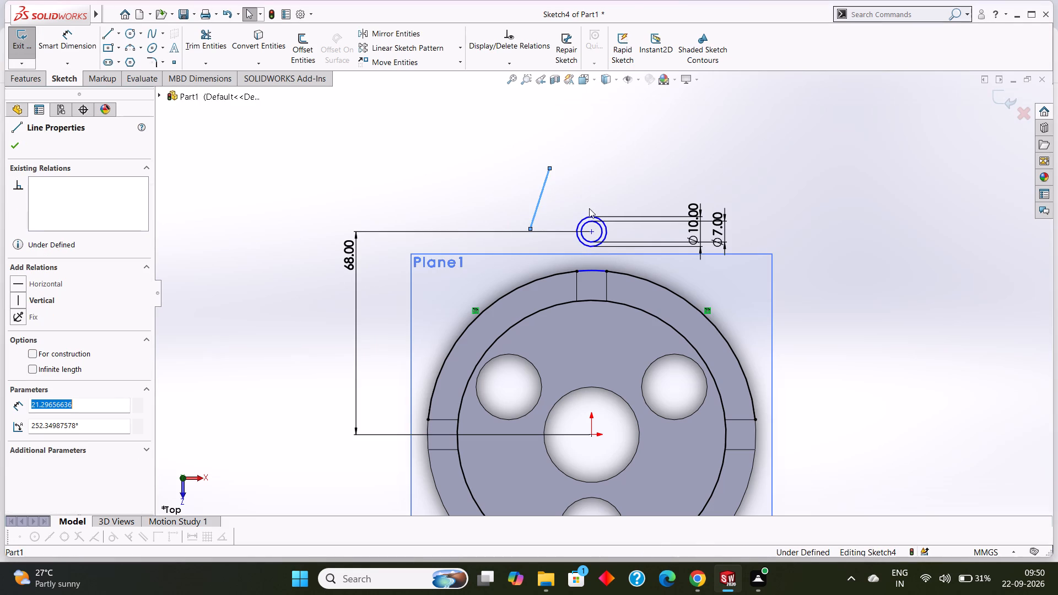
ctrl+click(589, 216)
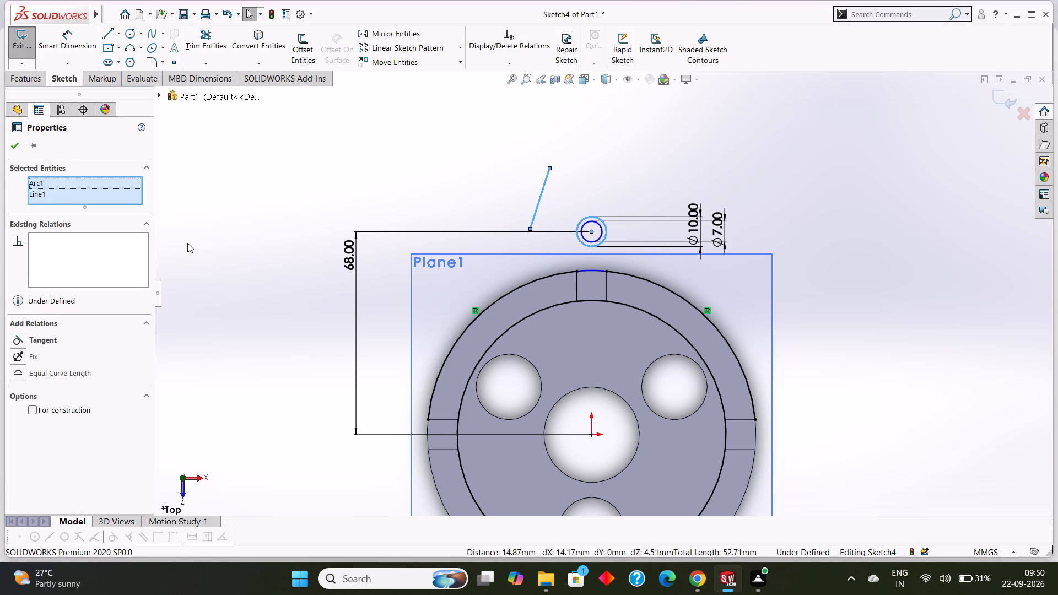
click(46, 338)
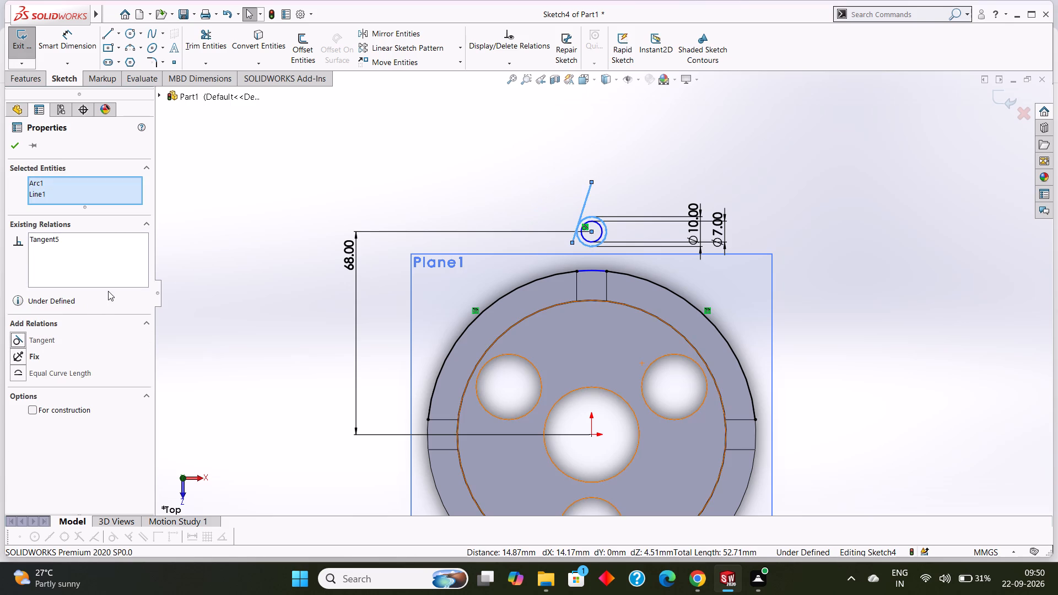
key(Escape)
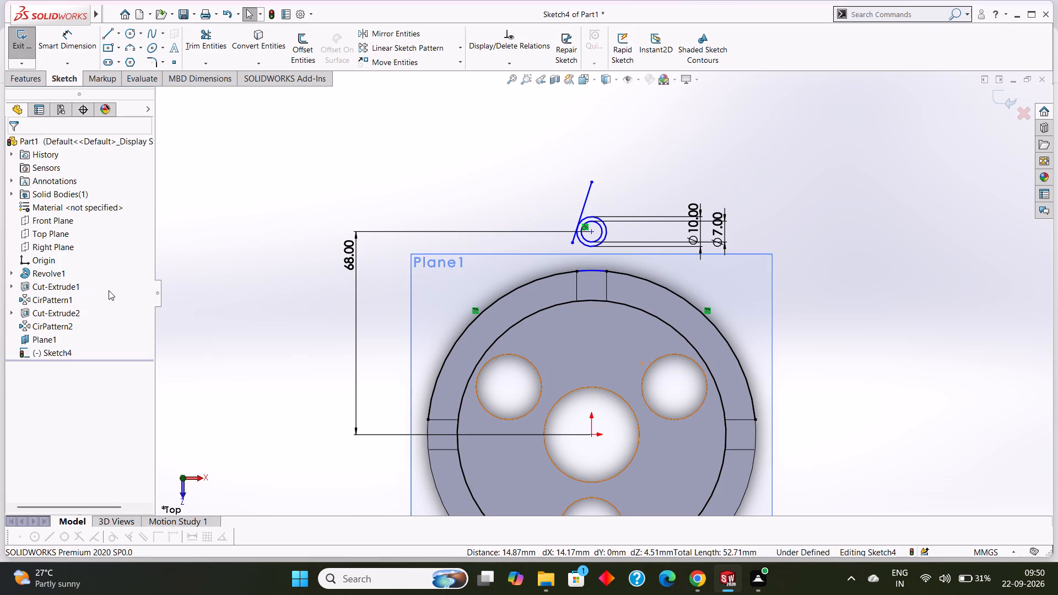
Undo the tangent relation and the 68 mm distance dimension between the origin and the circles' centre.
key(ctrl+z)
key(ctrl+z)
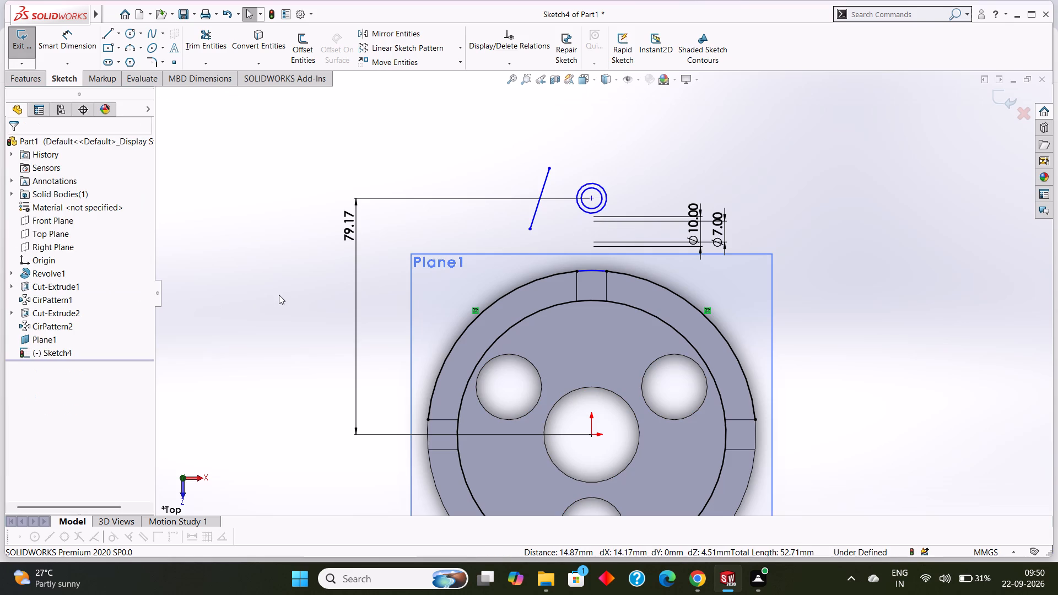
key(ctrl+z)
Delete the loose slanted line beside the concentric circles, undoing the deletion of the 10 mm circle selected with it.
right_click(536, 193)
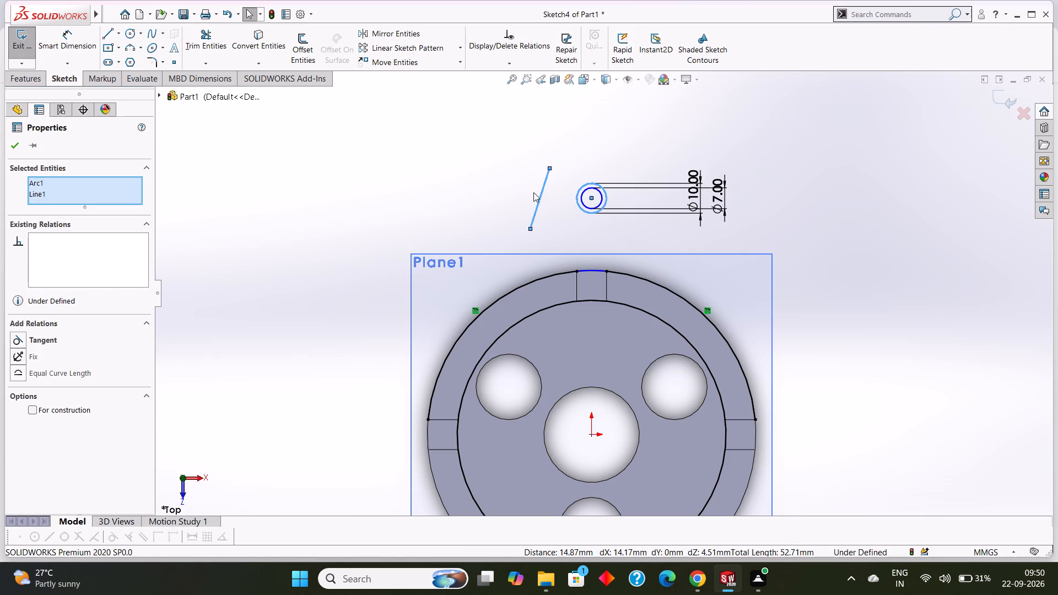
click(568, 352)
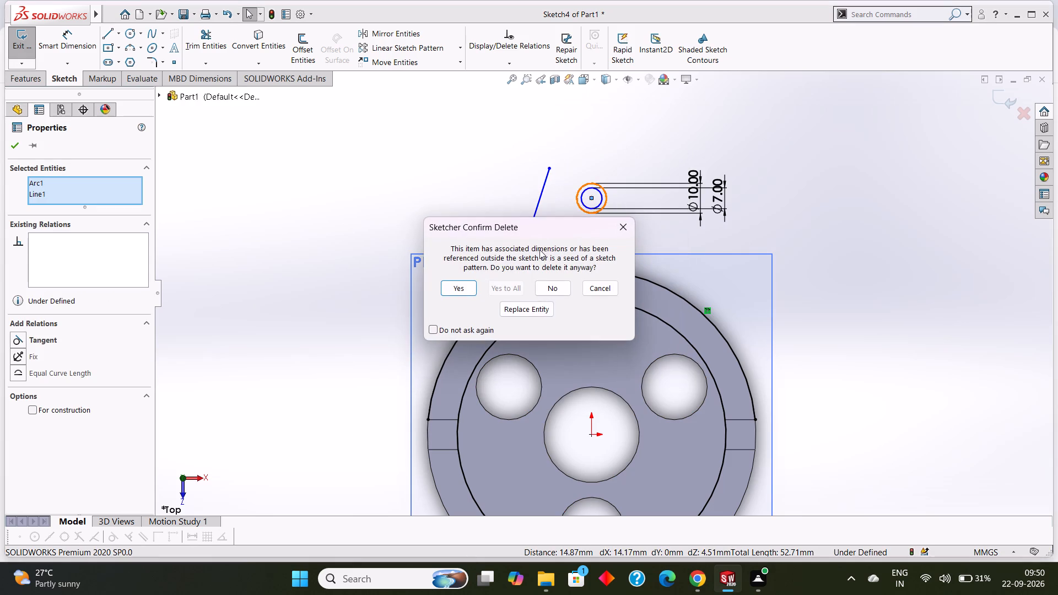
click(467, 281)
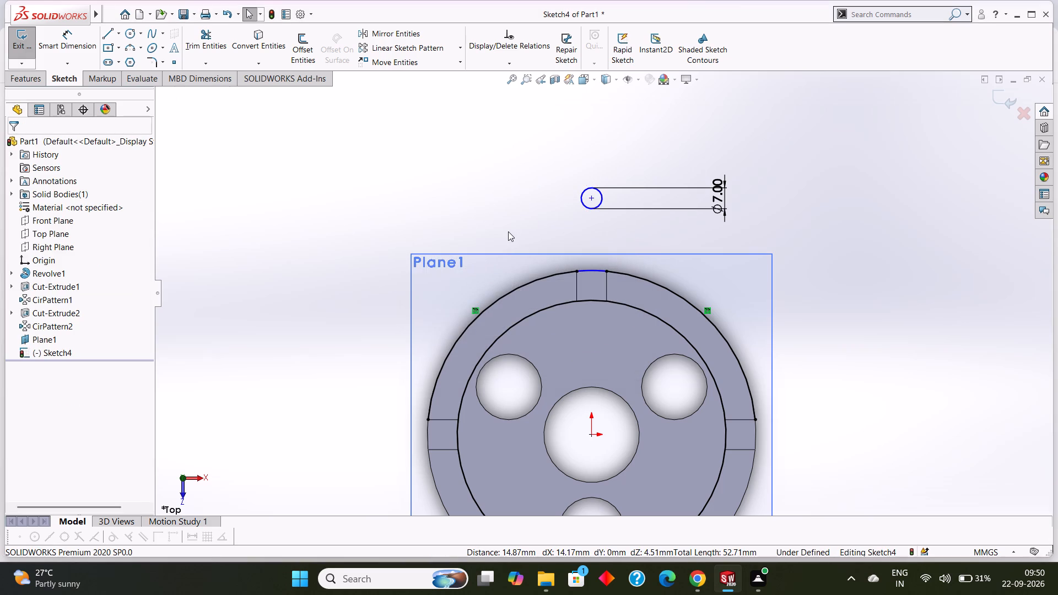
key(ctrl+z)
key(ctrl+z)
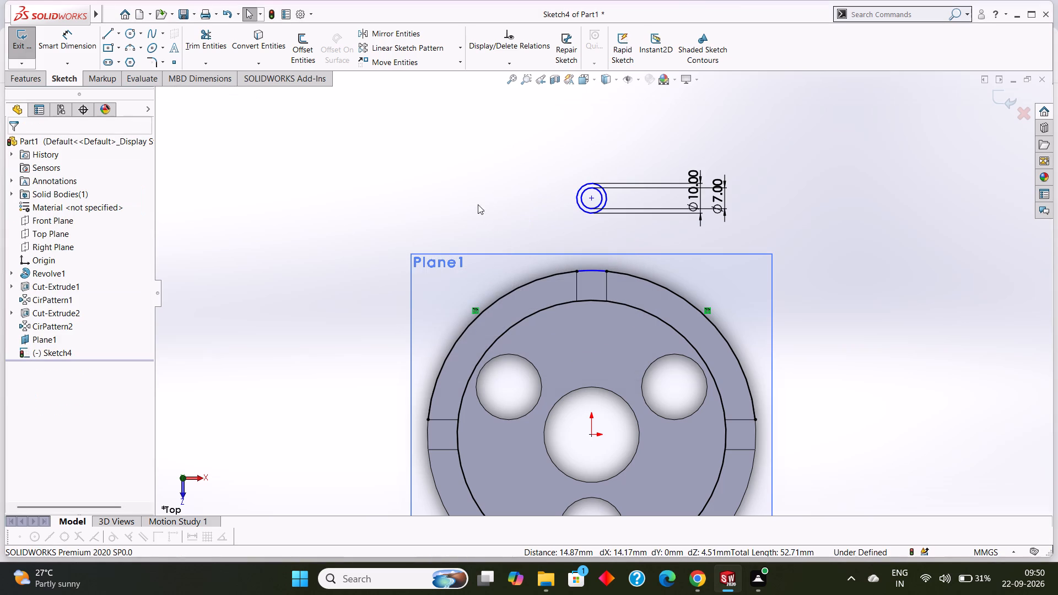
Dimension the vertical distance from the origin to the concentric circles' centre as 68 mm.
click(68, 35)
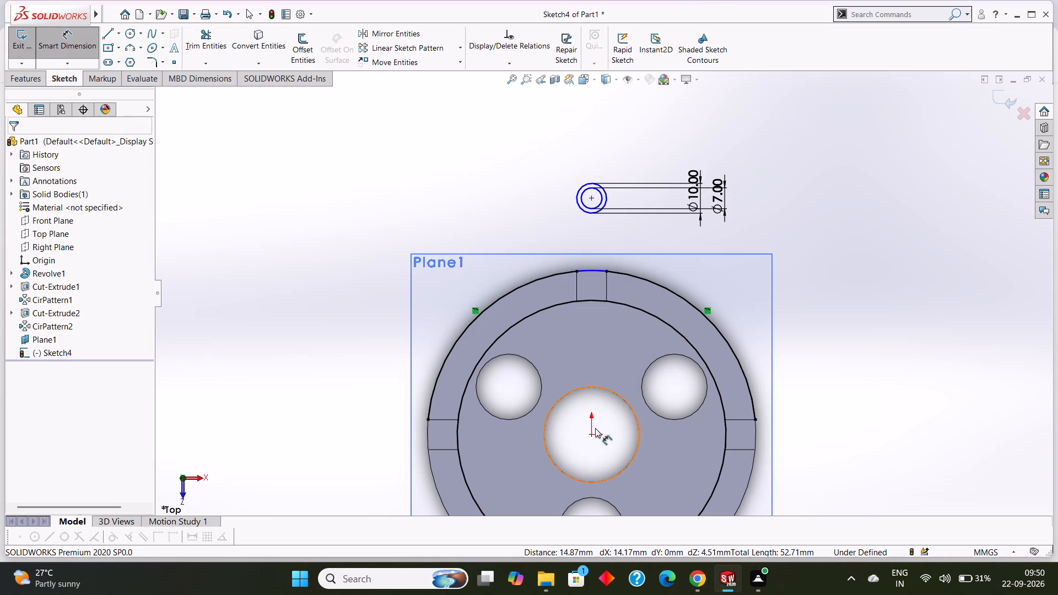
click(593, 433)
click(590, 198)
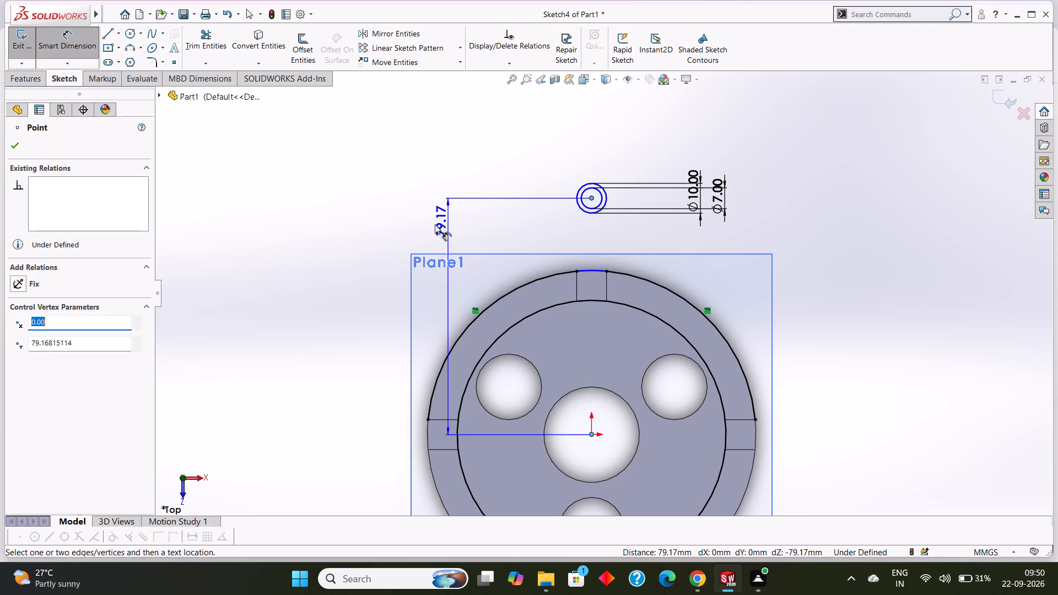
click(339, 236)
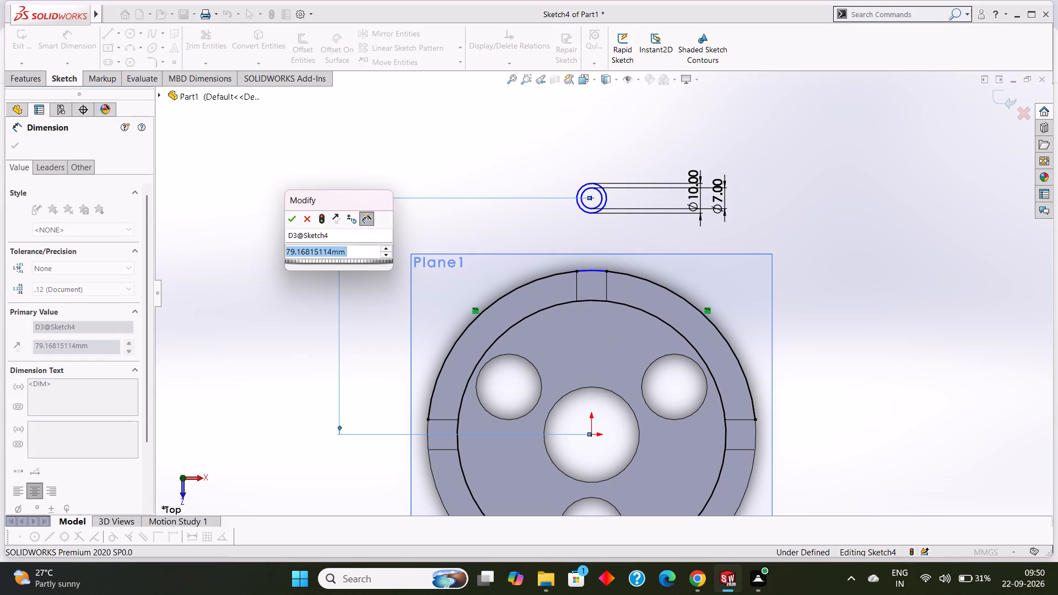
text(68)
key(Return)
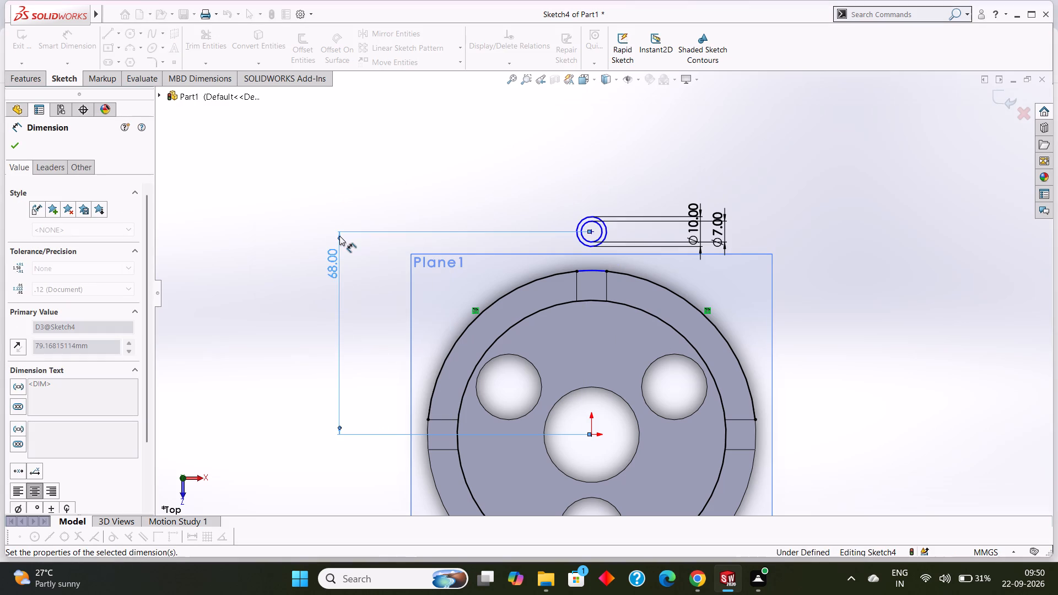
click(21, 144)
Sketch a slanted line about 16 mm long from the 10 mm circle's left quadrant down to the ring's outer edge.
click(107, 32)
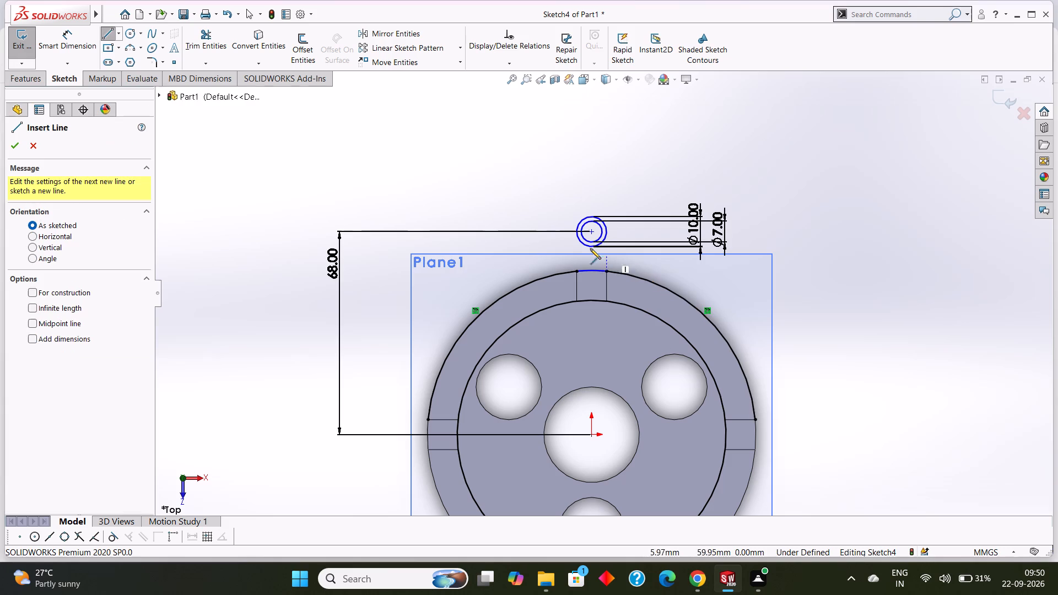
click(577, 232)
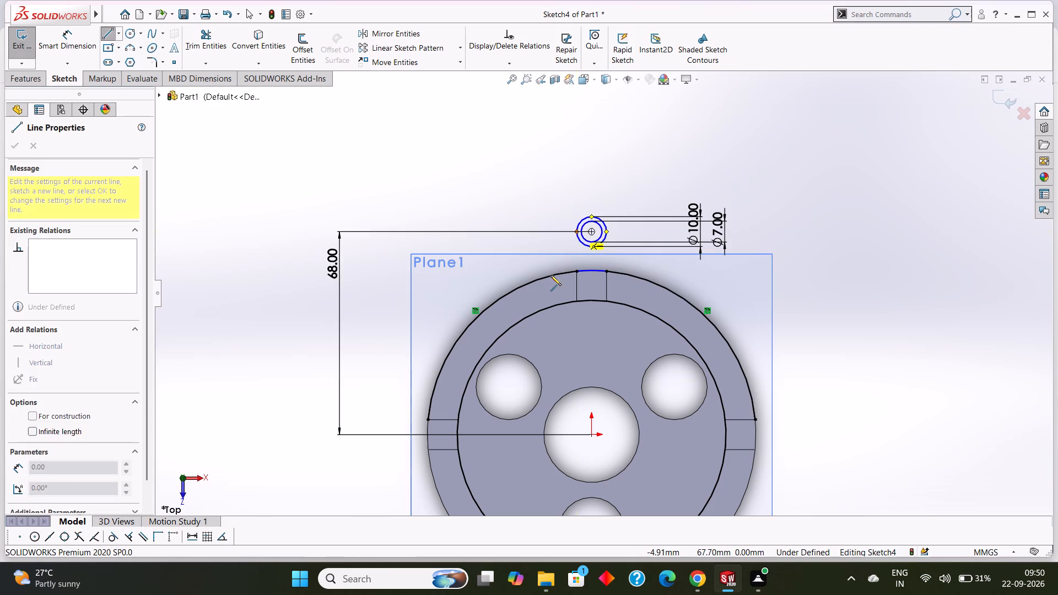
click(556, 274)
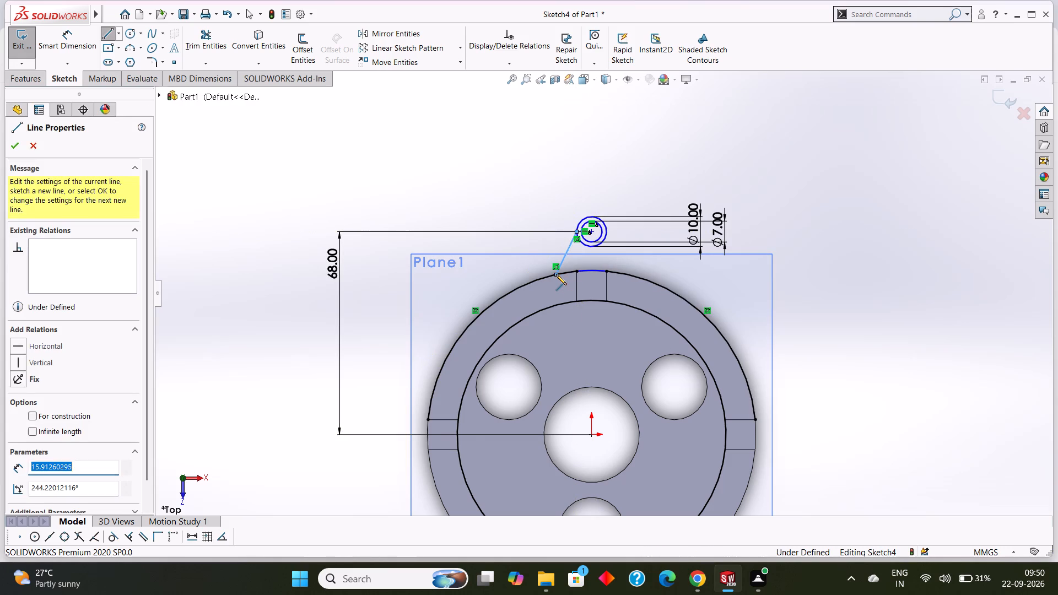
right_click(530, 196)
click(551, 203)
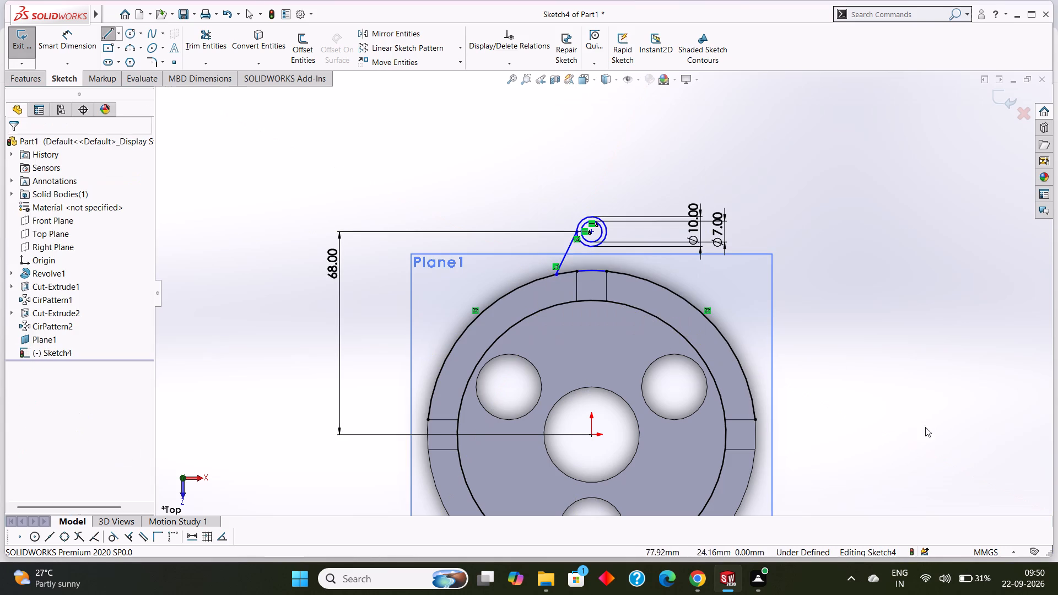
Sketch a second slanted line from the 10 mm circle's right side down to the ring's outer edge, opposite the first.
click(107, 31)
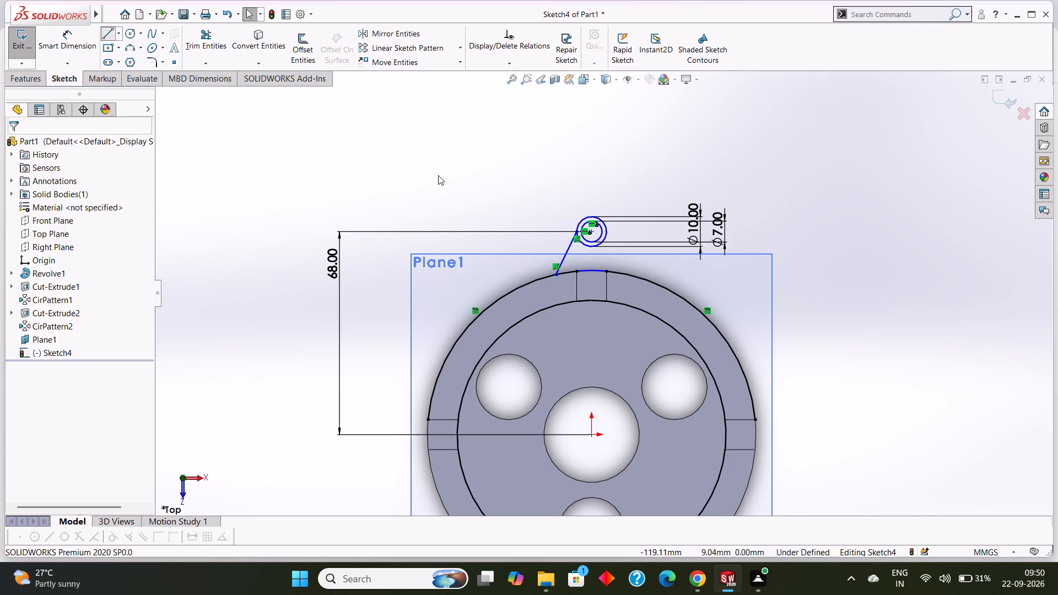
click(608, 231)
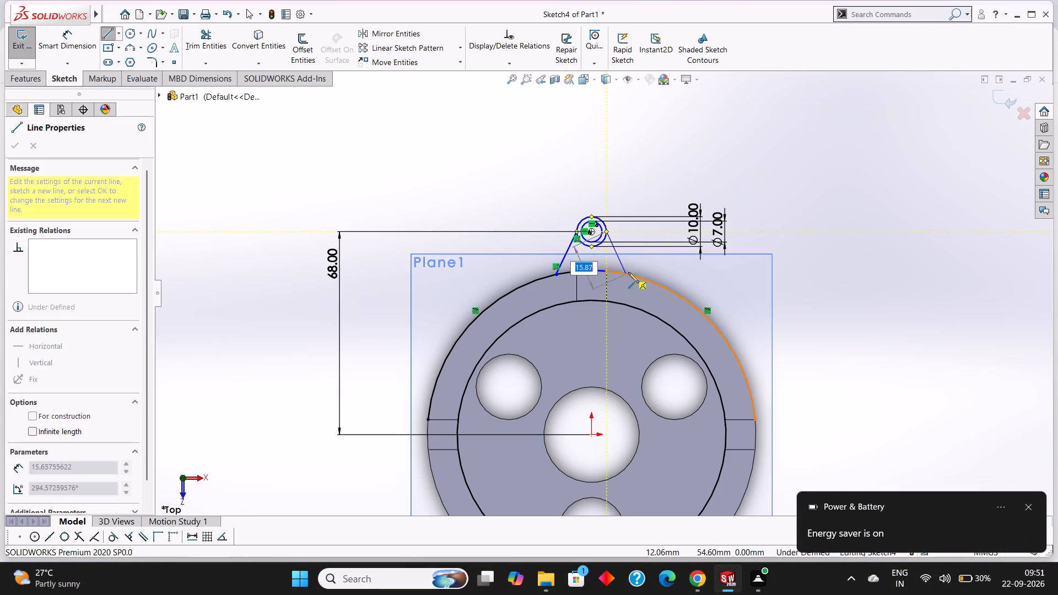
click(633, 275)
right_click(668, 165)
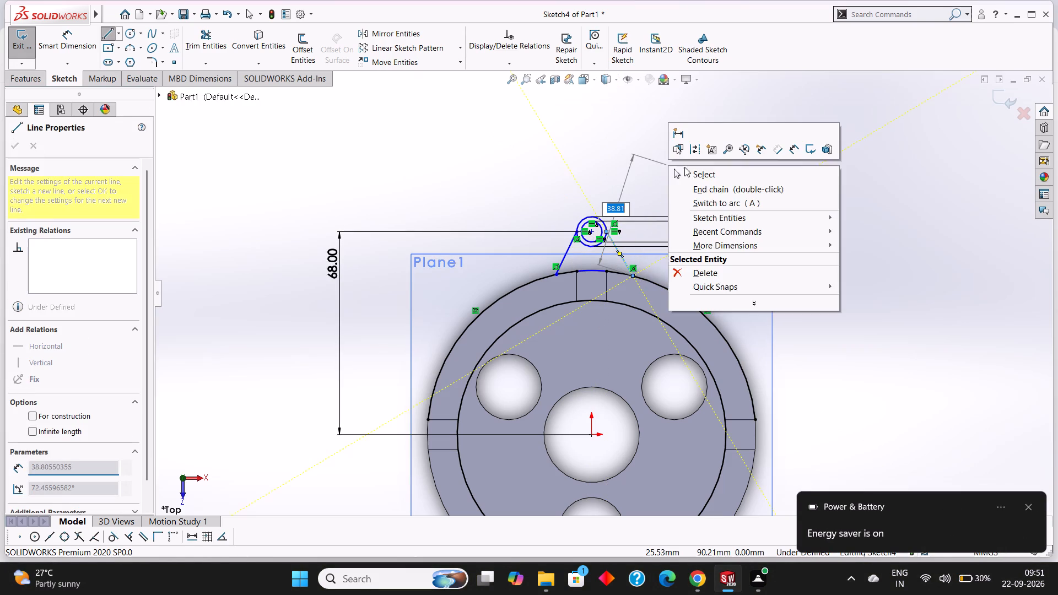
click(695, 172)
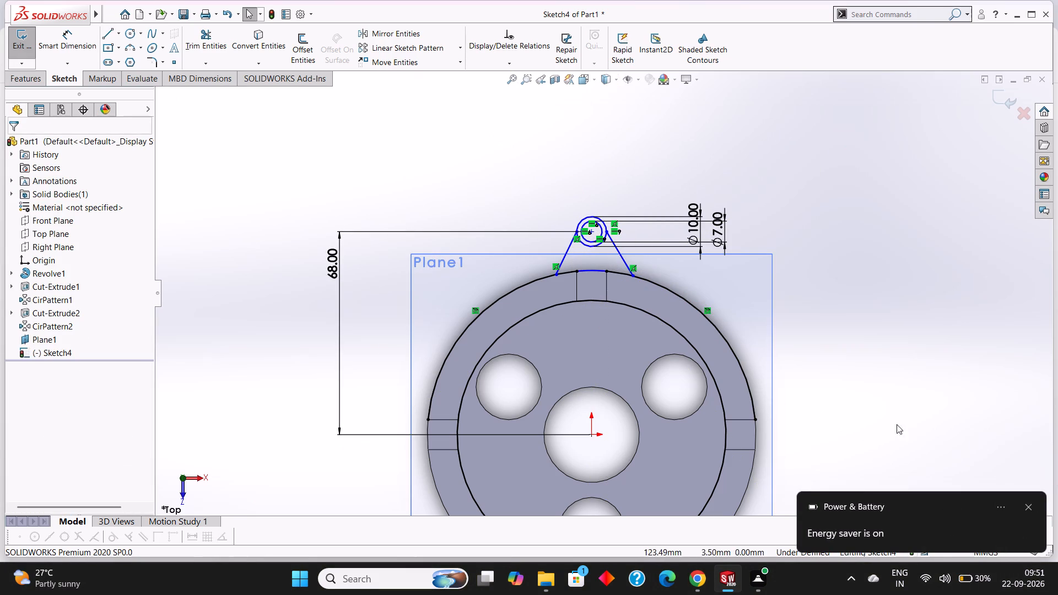
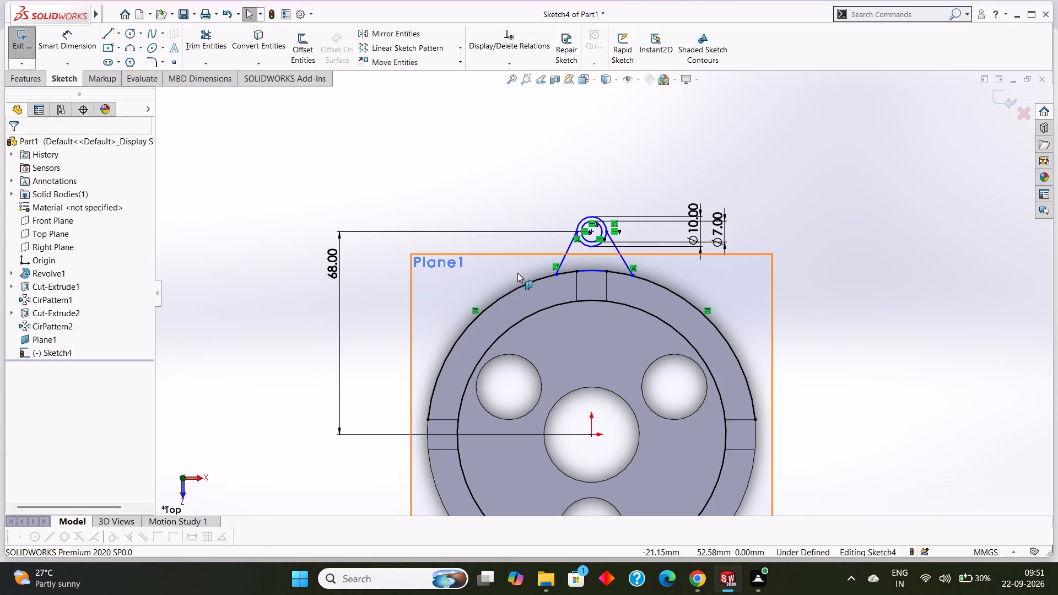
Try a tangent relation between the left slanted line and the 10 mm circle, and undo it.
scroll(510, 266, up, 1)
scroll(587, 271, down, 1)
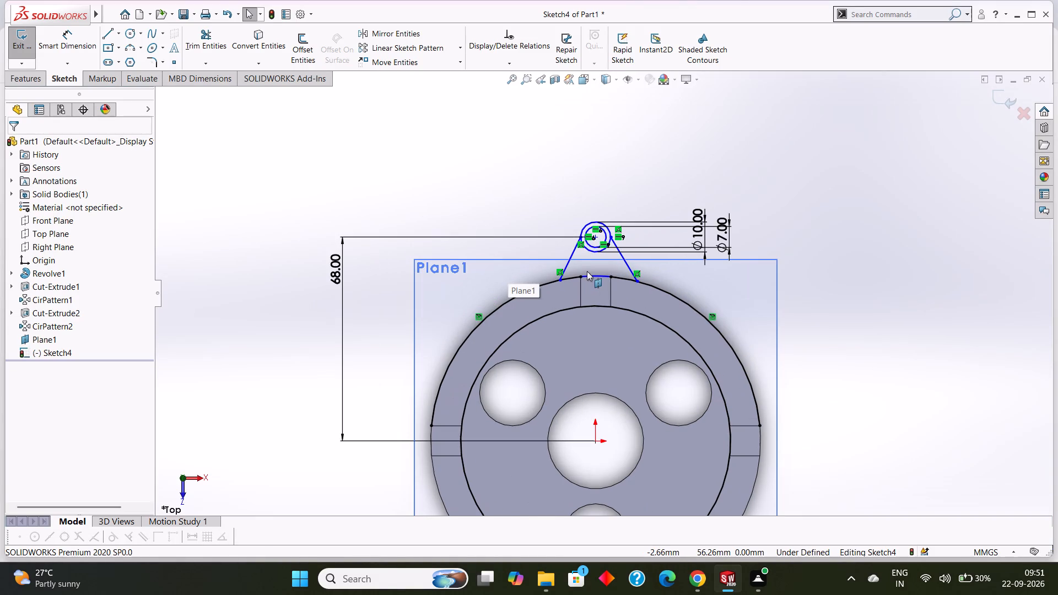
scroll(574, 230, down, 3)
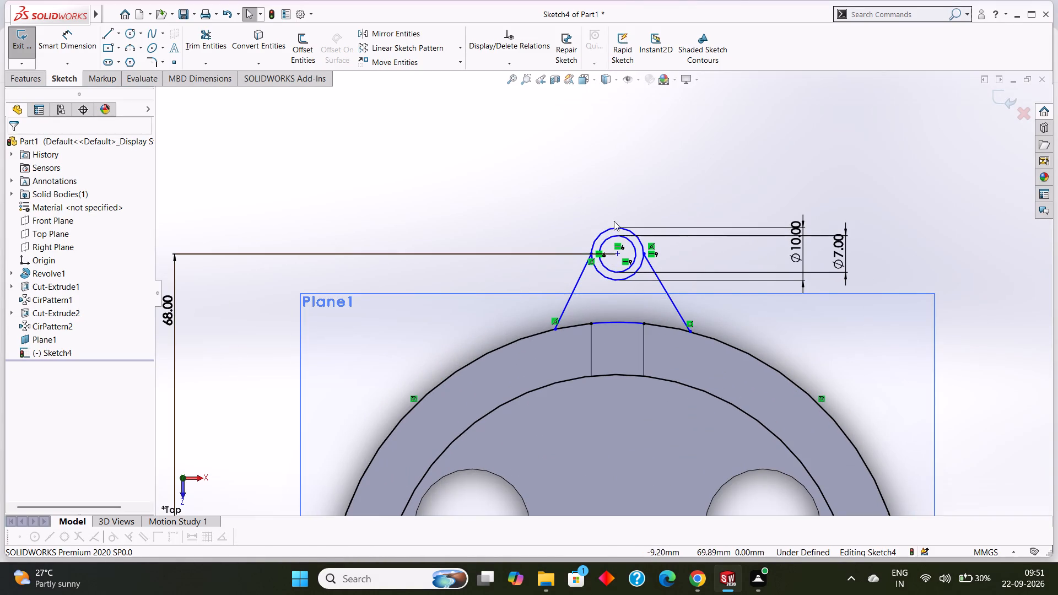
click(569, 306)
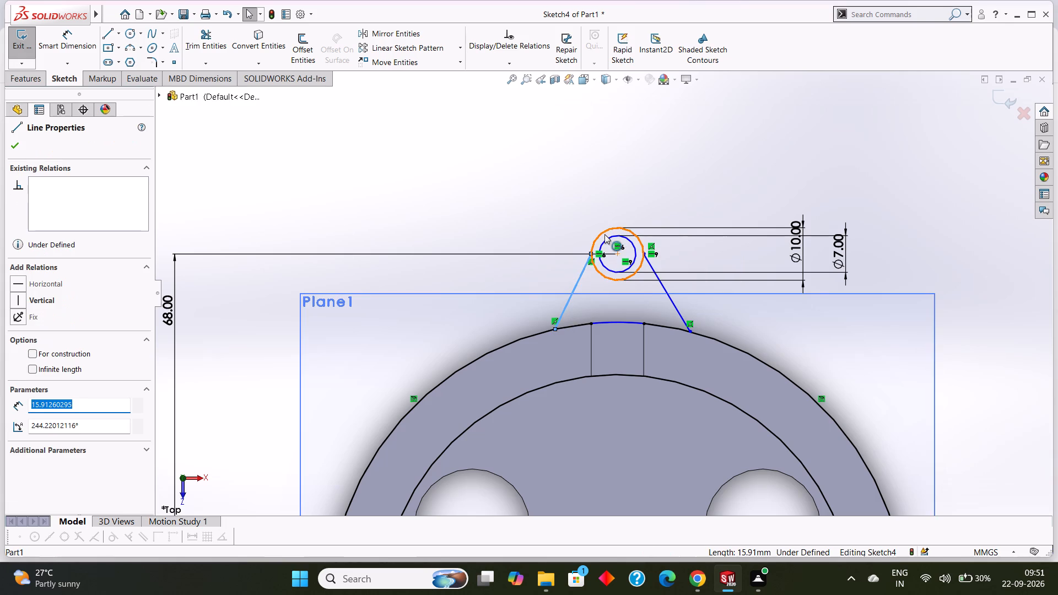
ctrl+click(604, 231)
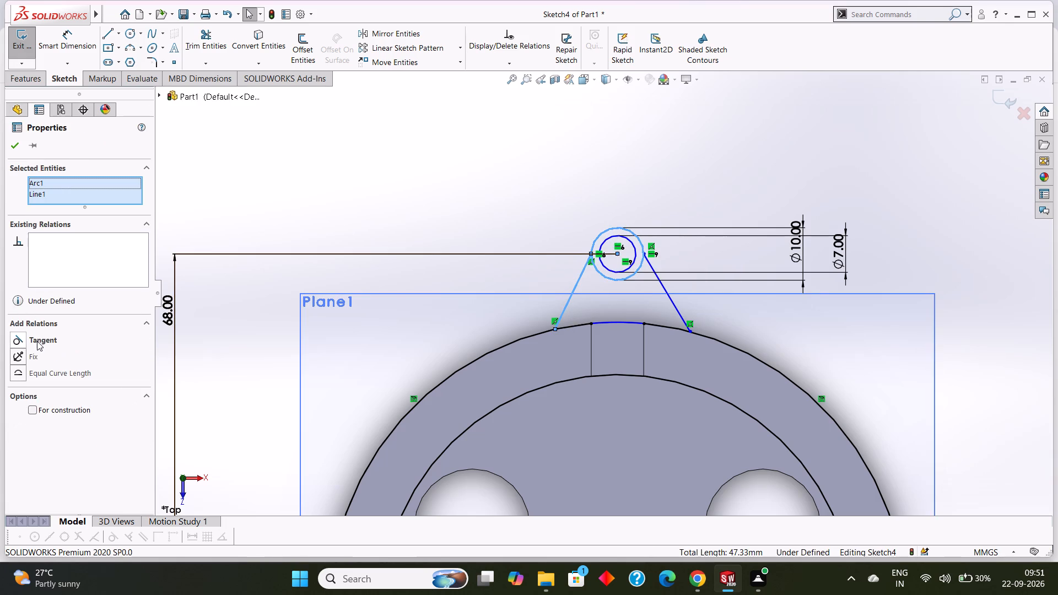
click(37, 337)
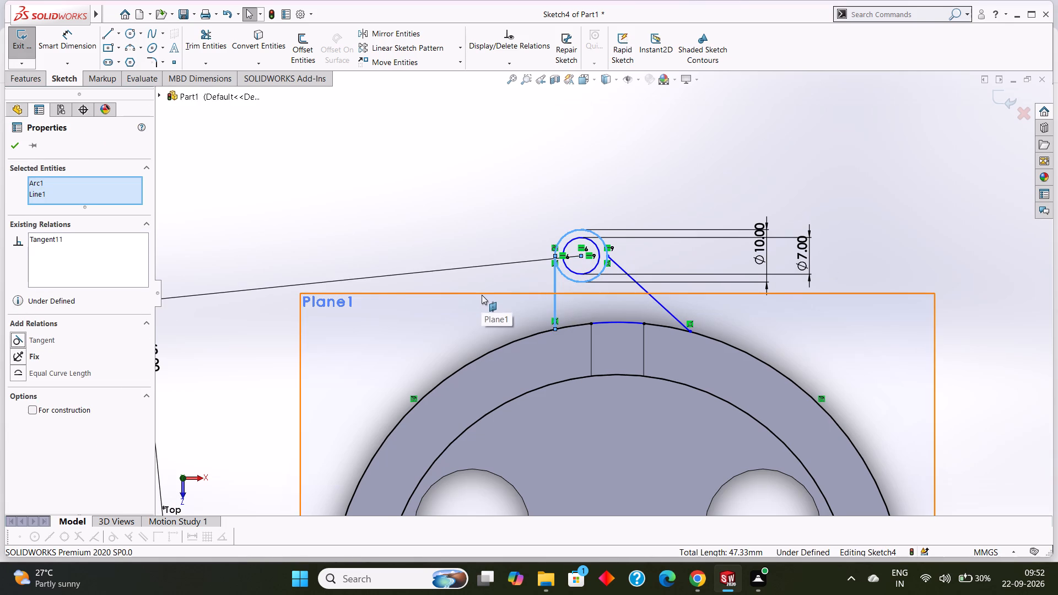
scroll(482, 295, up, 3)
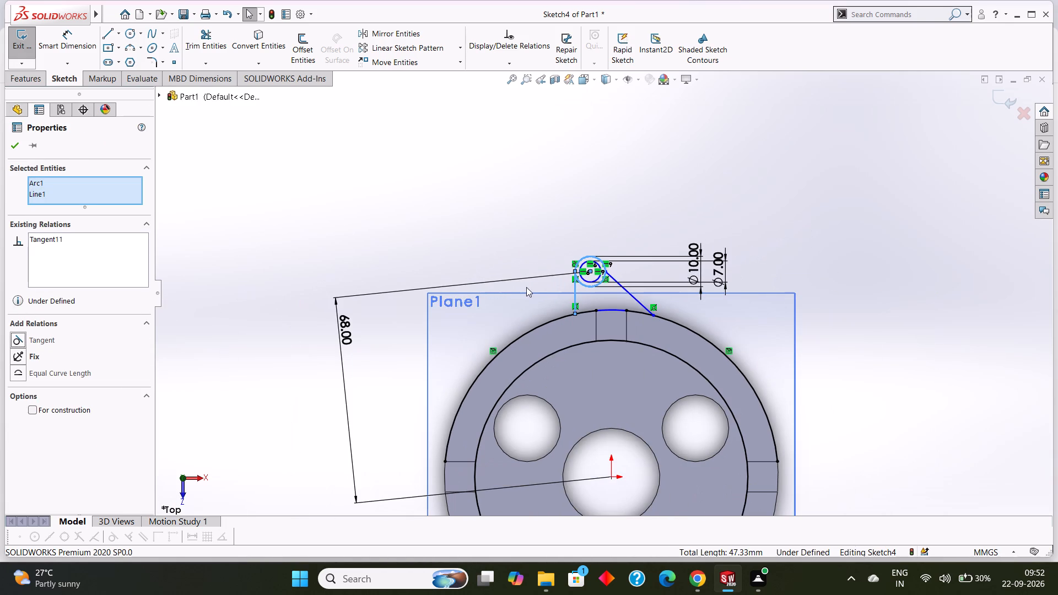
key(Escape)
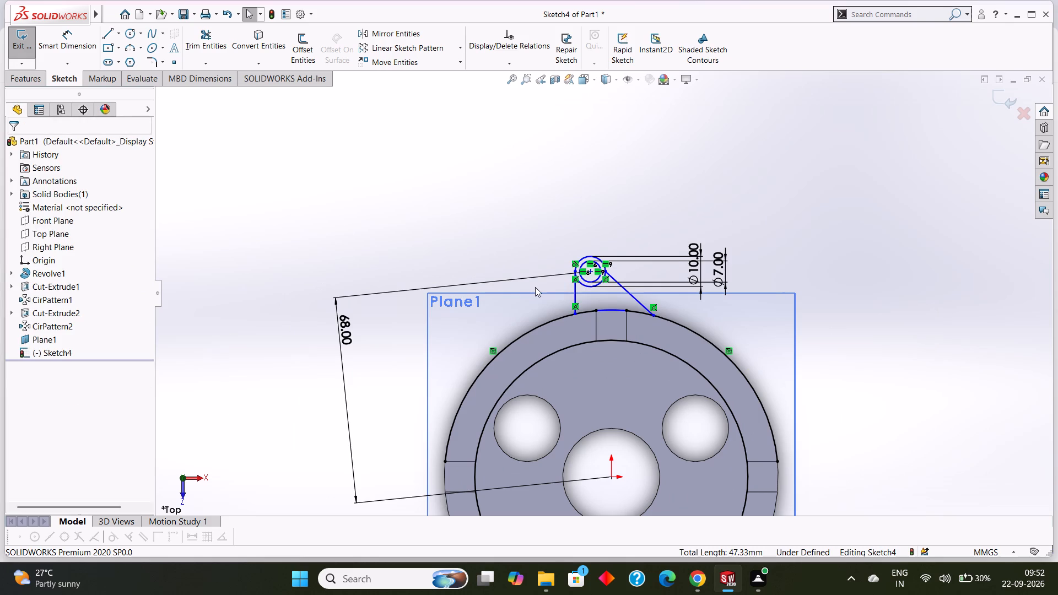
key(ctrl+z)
Delete the left slanted line joining the 10 mm circle to the ring's outer edge.
scroll(597, 277, down, 2)
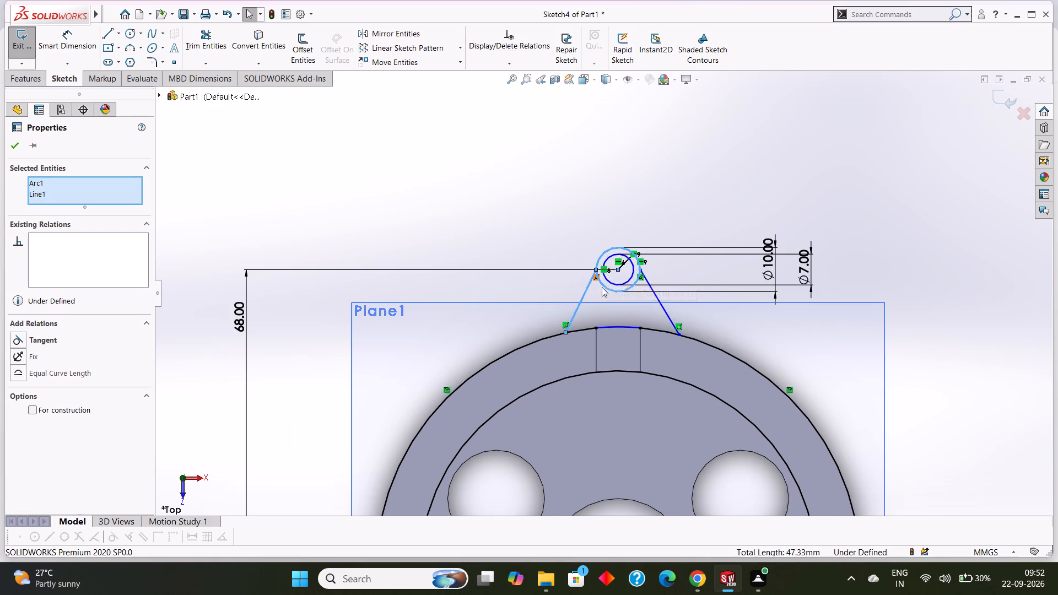
scroll(598, 286, up, 1)
scroll(580, 310, down, 2)
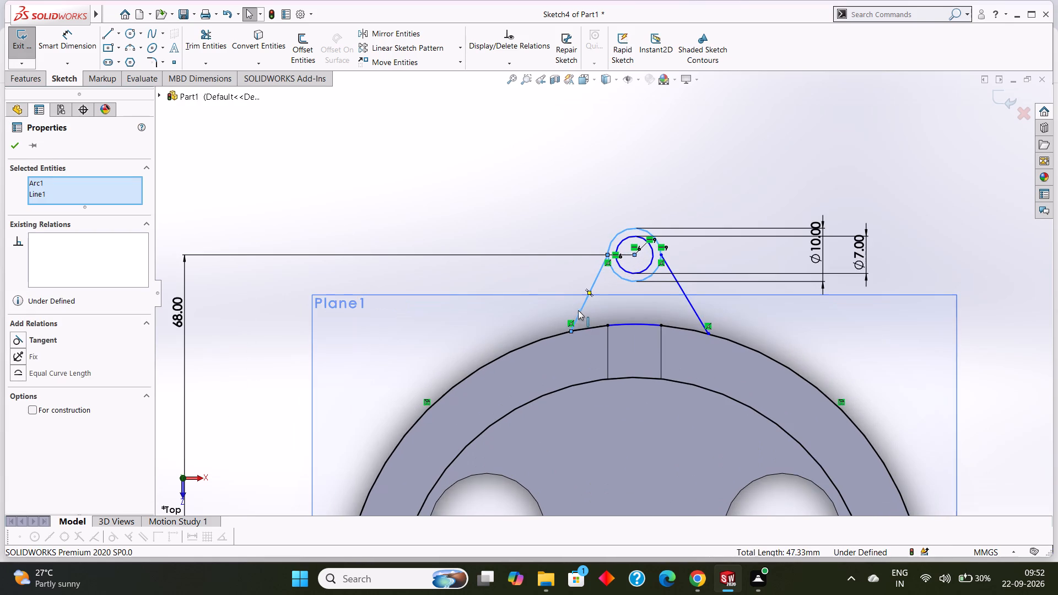
scroll(589, 277, down, 3)
scroll(629, 244, down, 2)
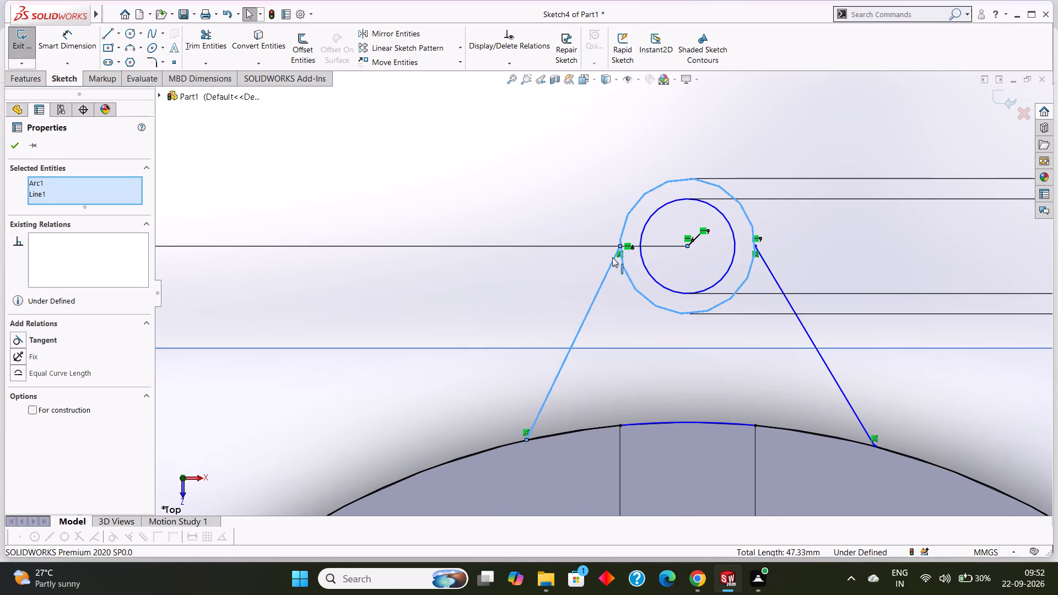
scroll(612, 264, up, 3)
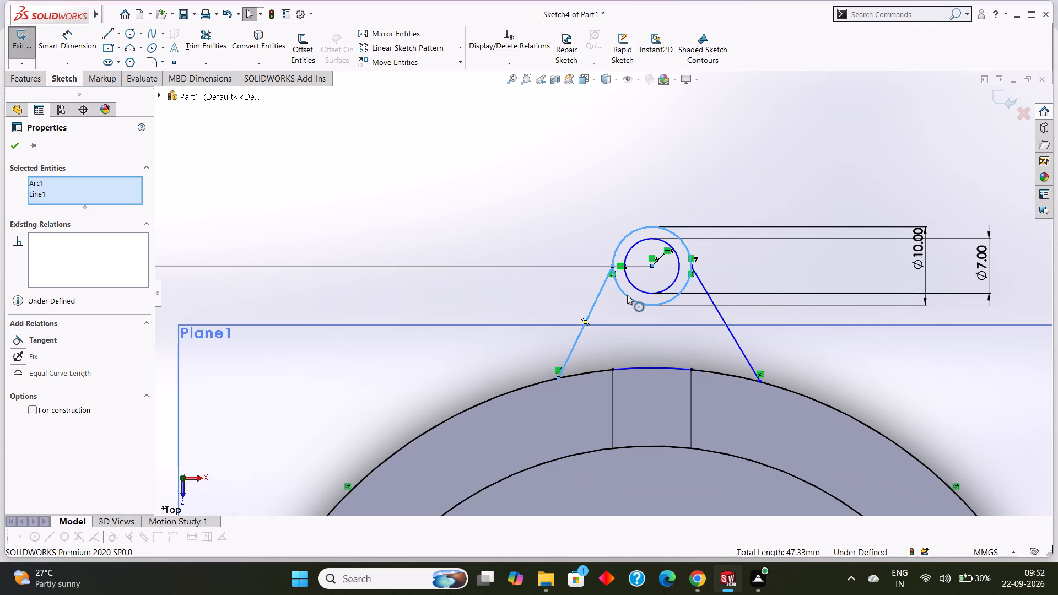
key(Escape)
key(Escape)
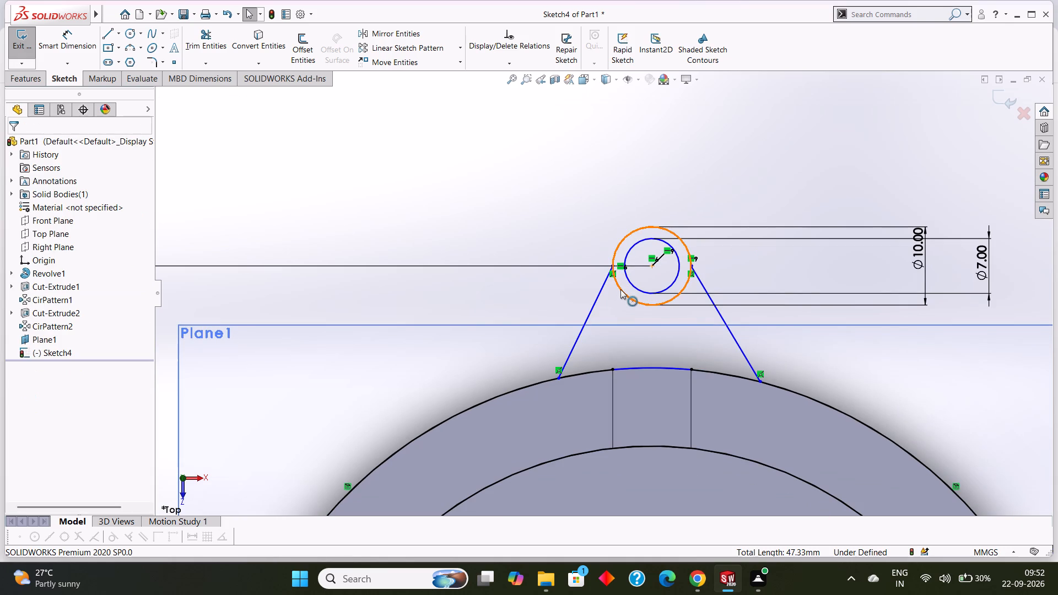
key(Escape)
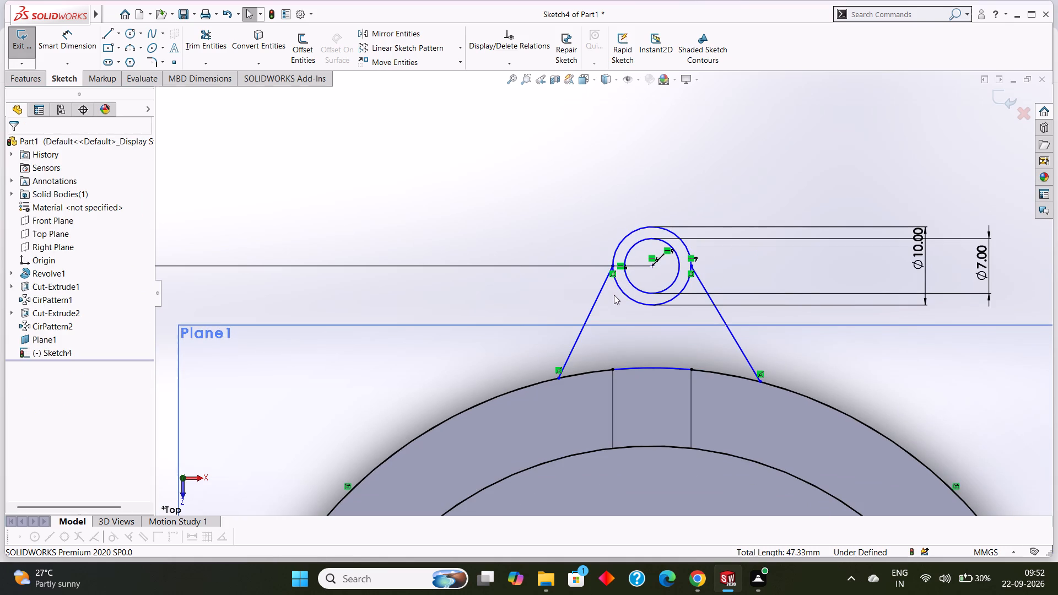
right_click(596, 298)
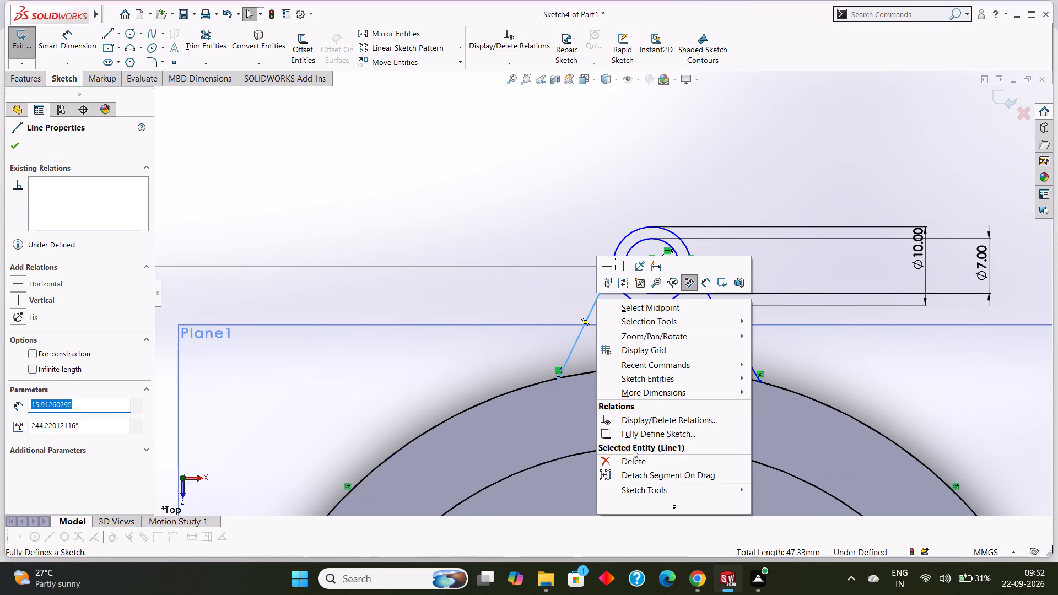
click(634, 464)
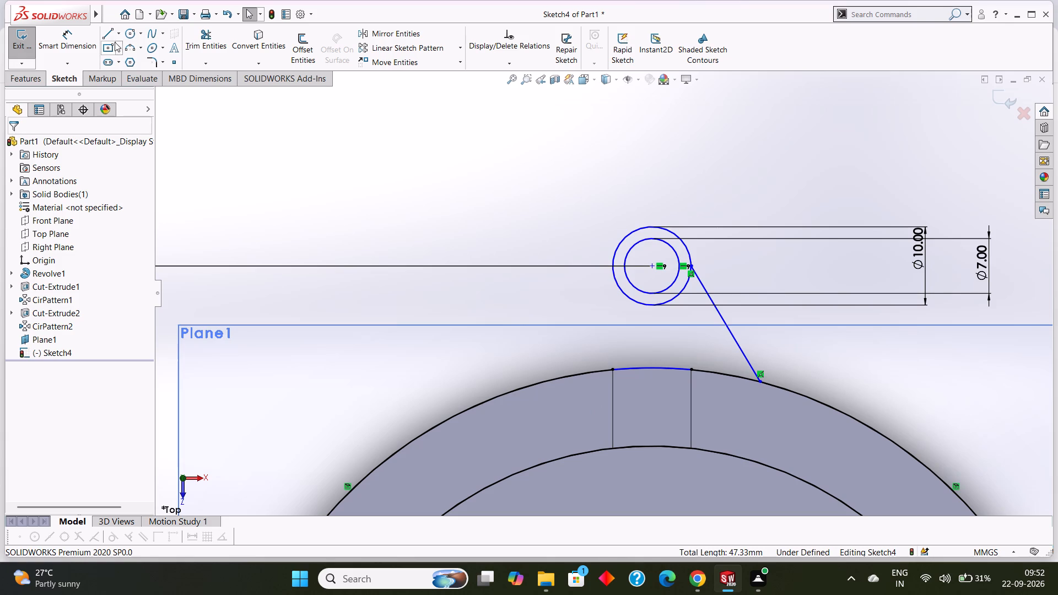
Sketch a steeper line about 17.6 mm long from the 10 mm circle's left quadrant down past the ring's outer edge.
click(107, 33)
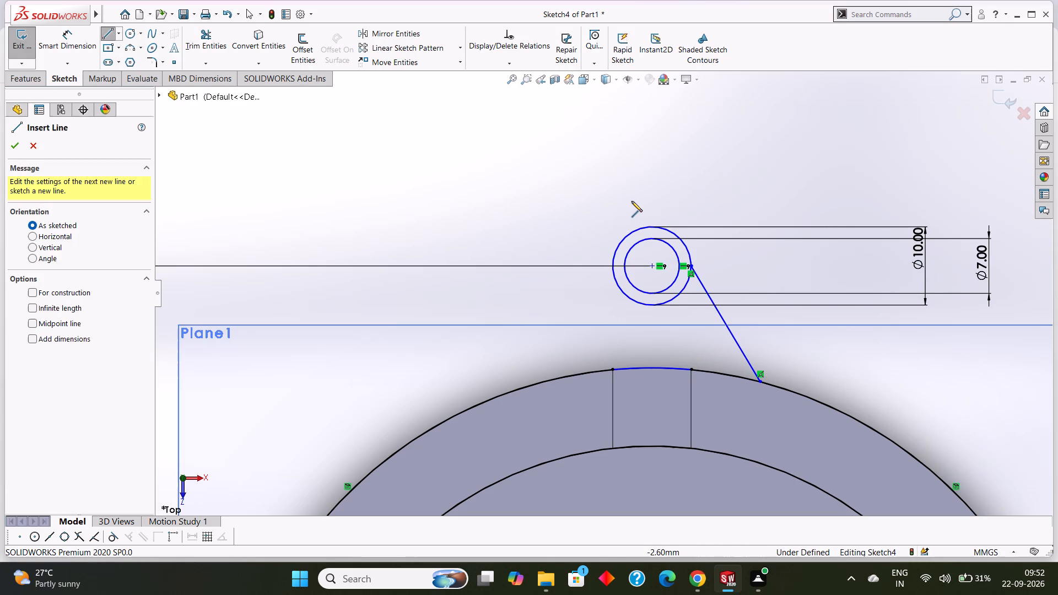
click(611, 264)
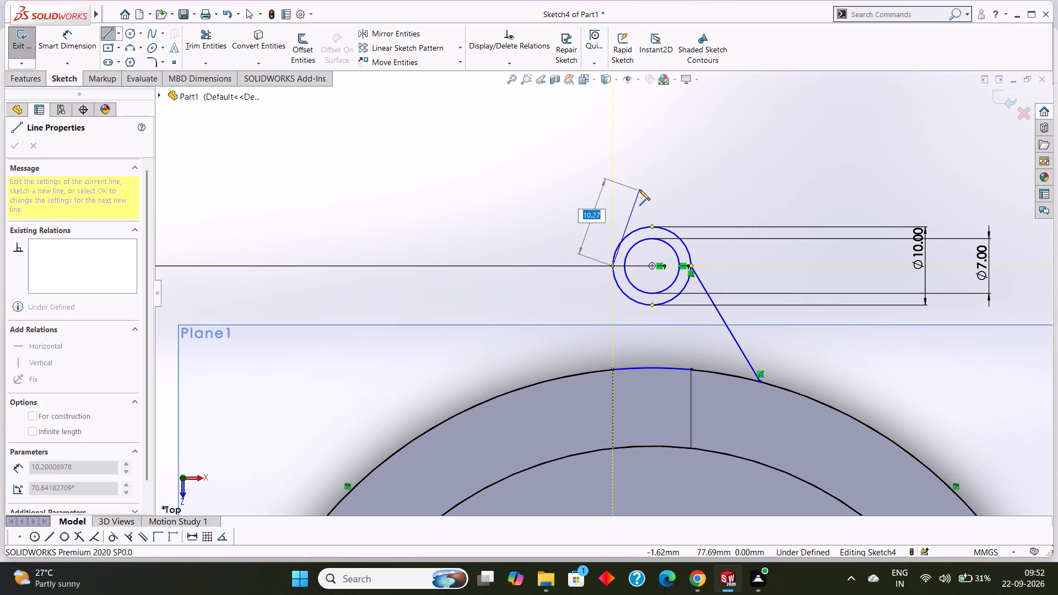
click(579, 399)
right_click(496, 310)
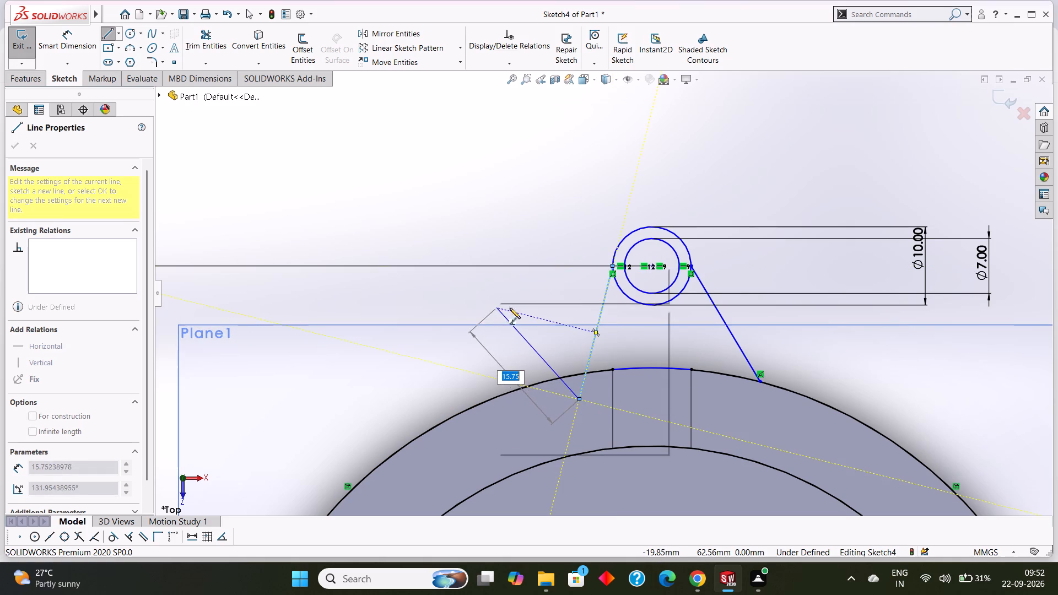
click(542, 317)
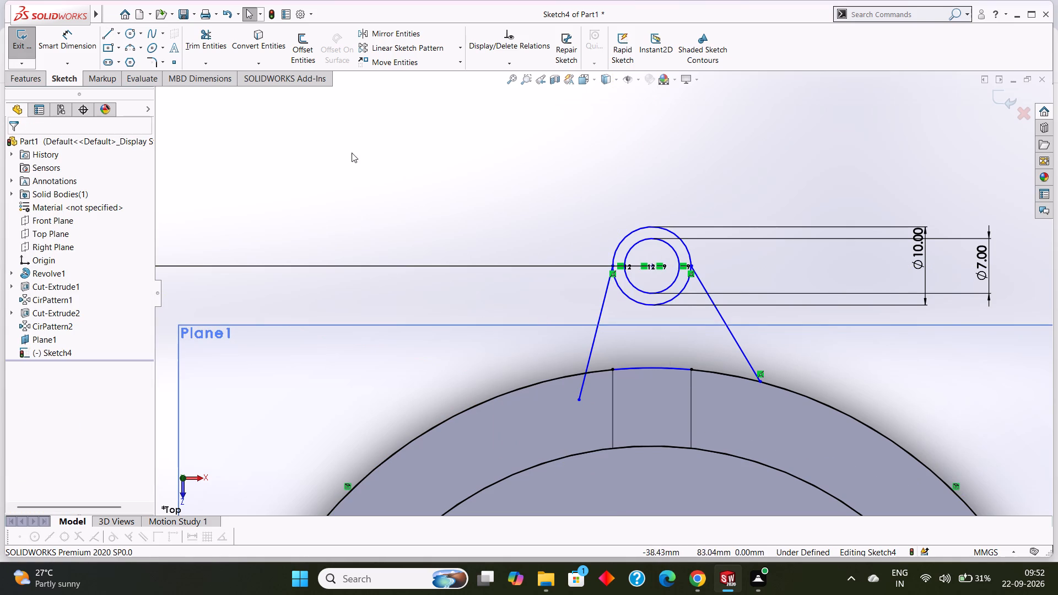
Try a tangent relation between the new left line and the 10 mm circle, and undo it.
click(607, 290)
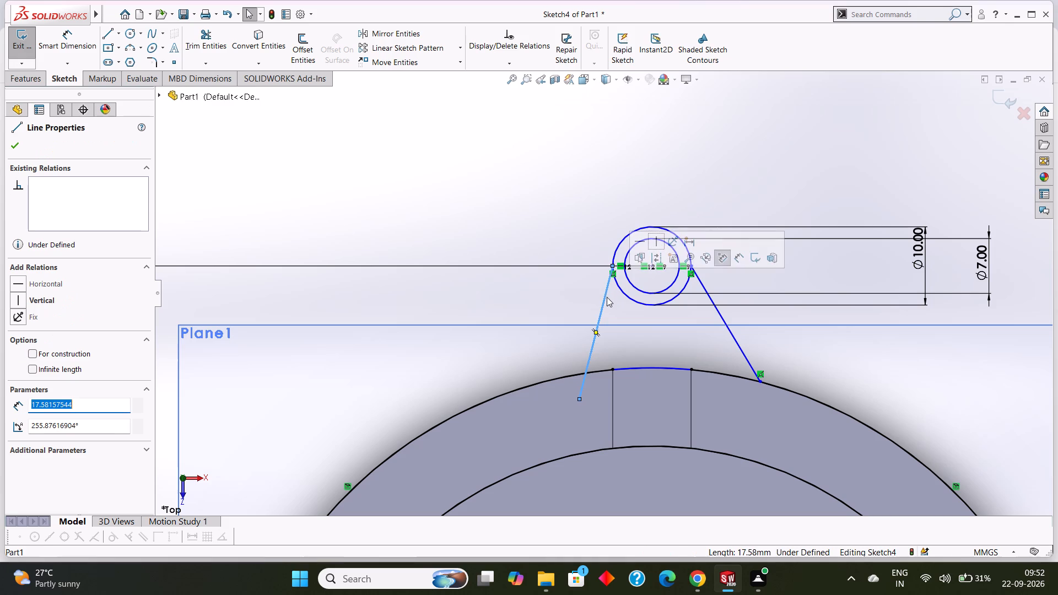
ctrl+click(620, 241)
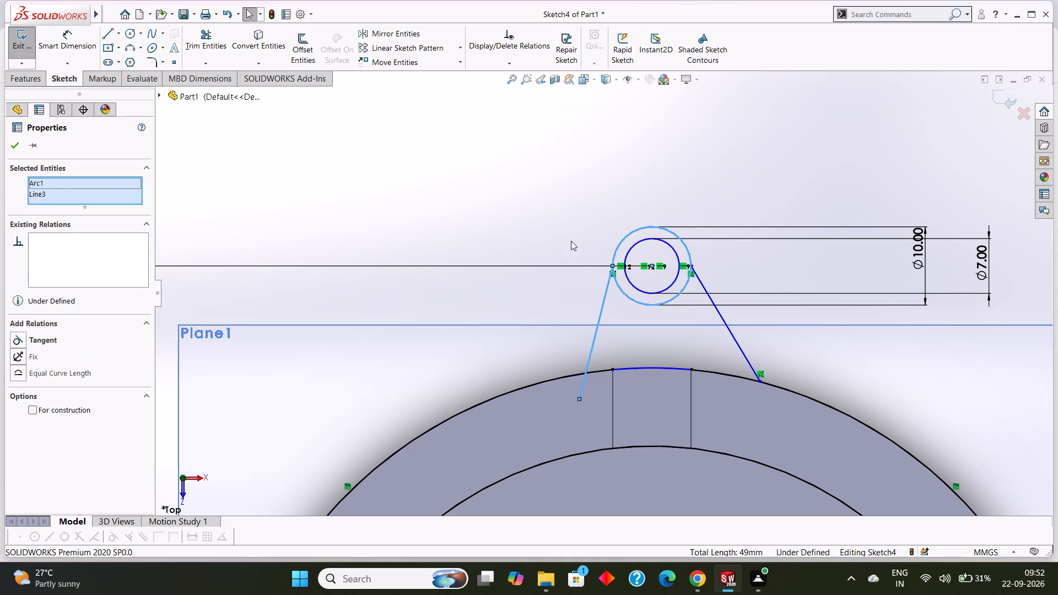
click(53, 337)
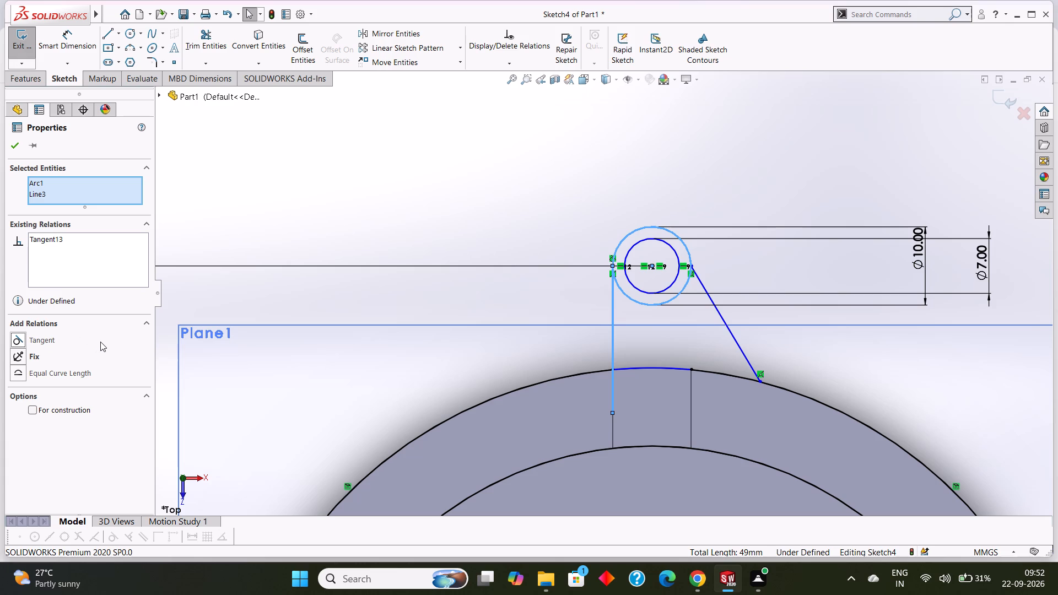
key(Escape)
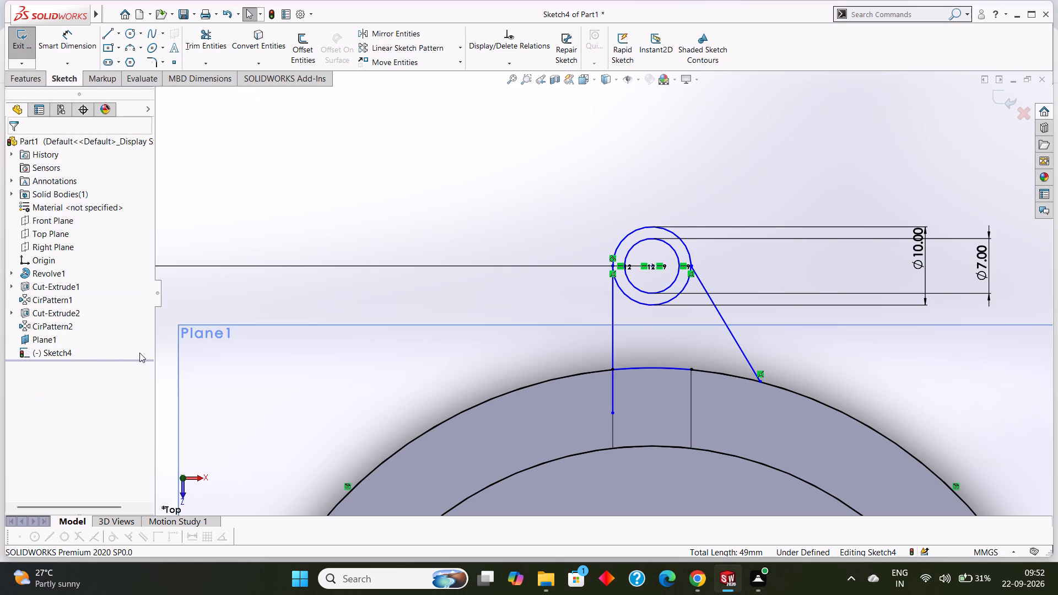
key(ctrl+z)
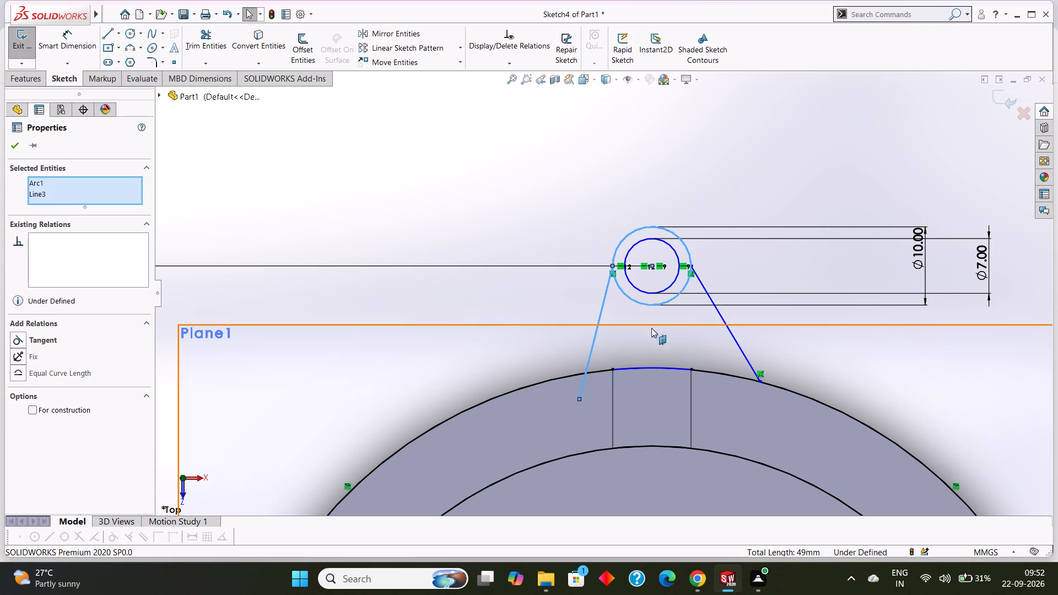
Delete the short sketch arc on the ring's outer edge across the top notch, below the concentric circles.
scroll(647, 372, up, 3)
scroll(624, 331, down, 3)
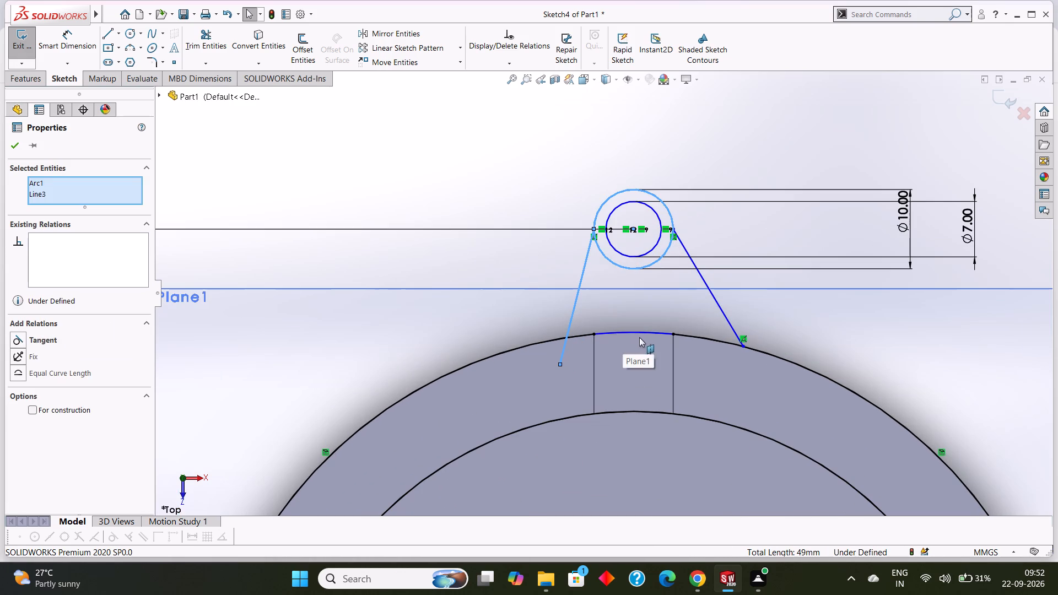
right_click(642, 332)
click(685, 521)
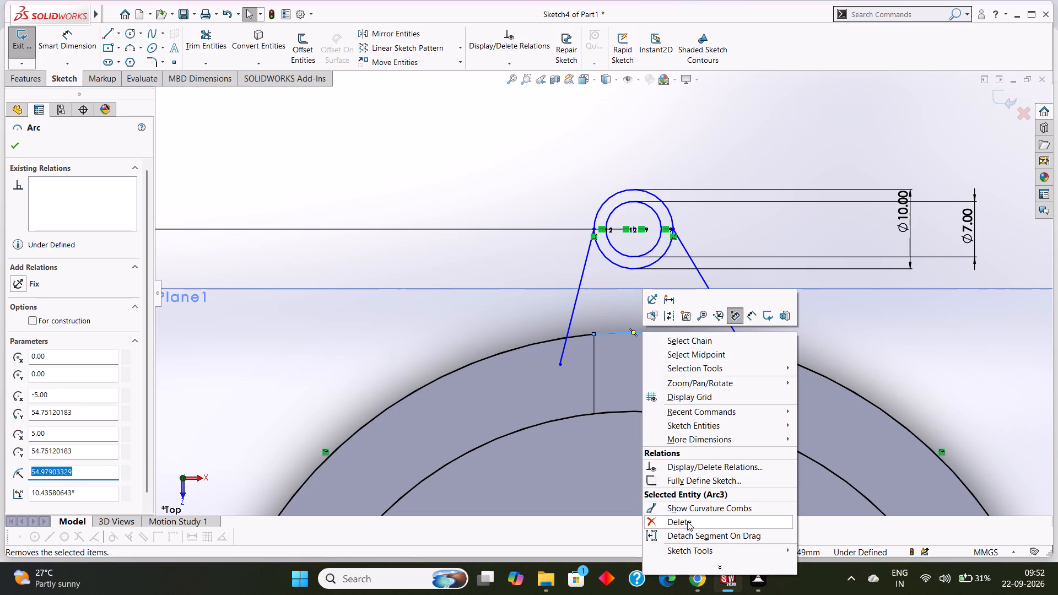
click(460, 285)
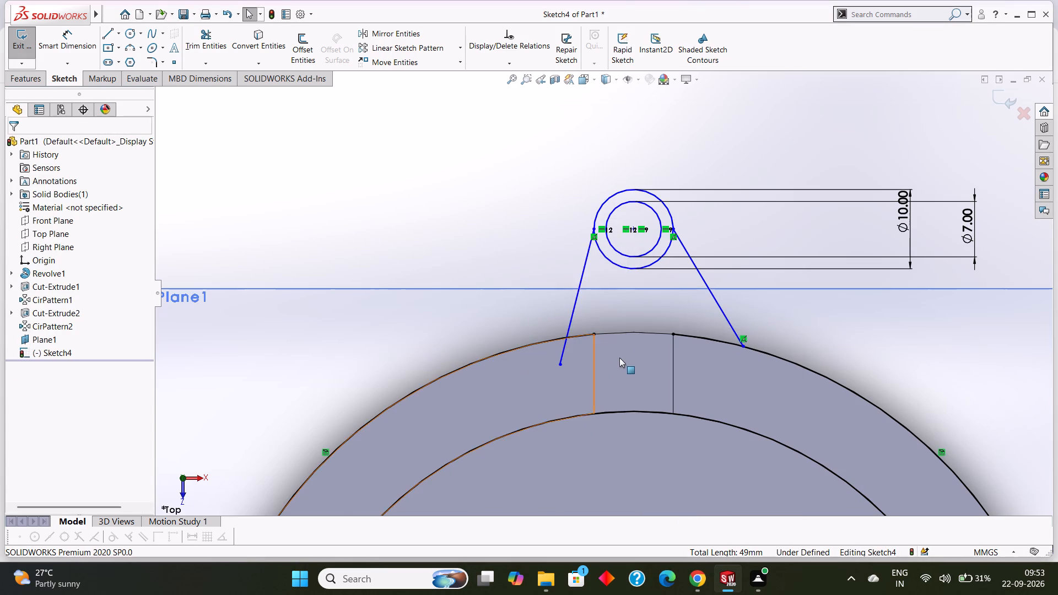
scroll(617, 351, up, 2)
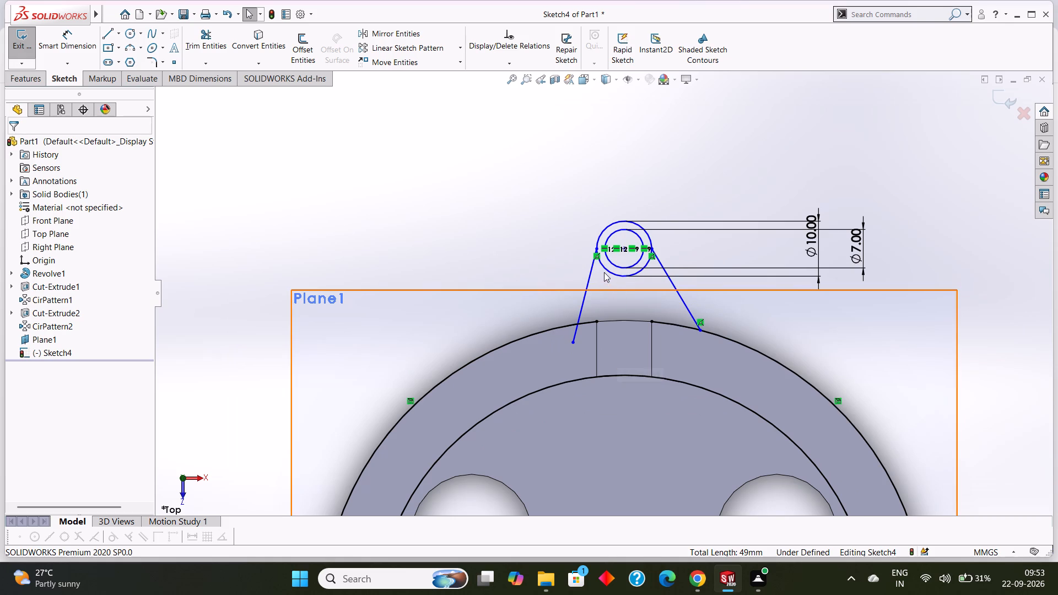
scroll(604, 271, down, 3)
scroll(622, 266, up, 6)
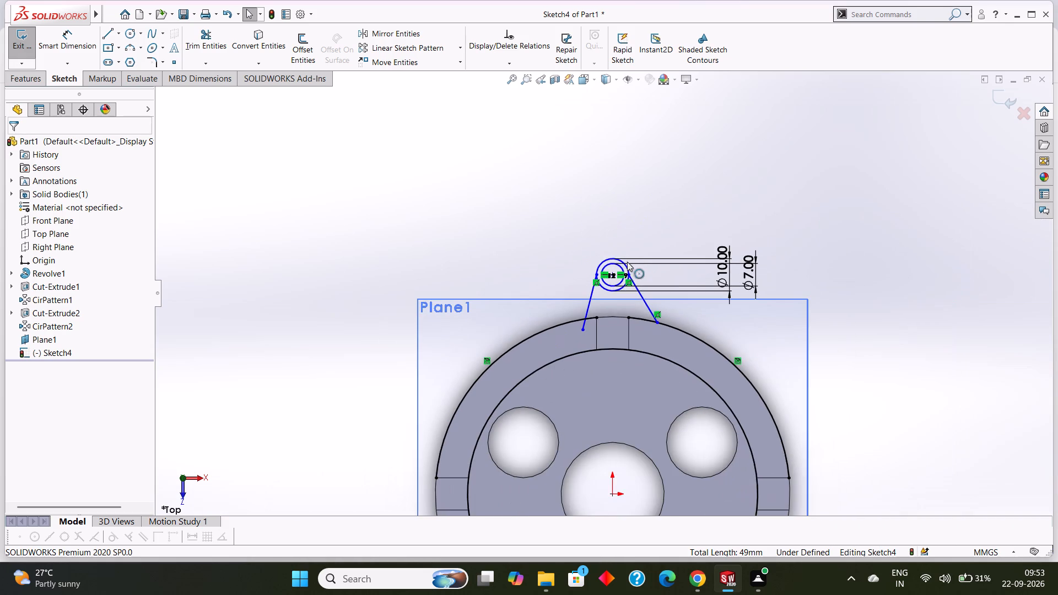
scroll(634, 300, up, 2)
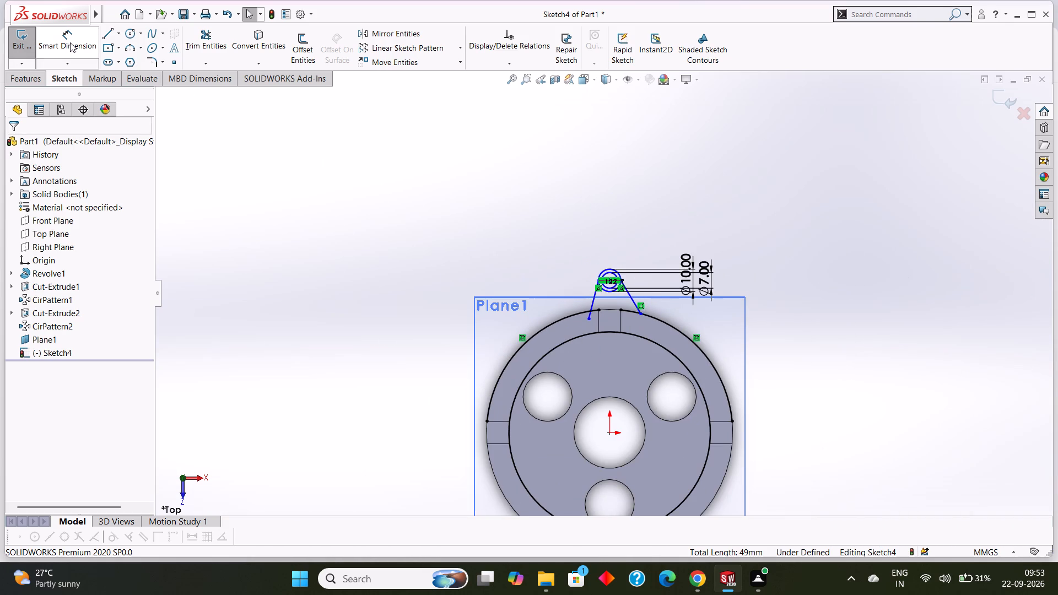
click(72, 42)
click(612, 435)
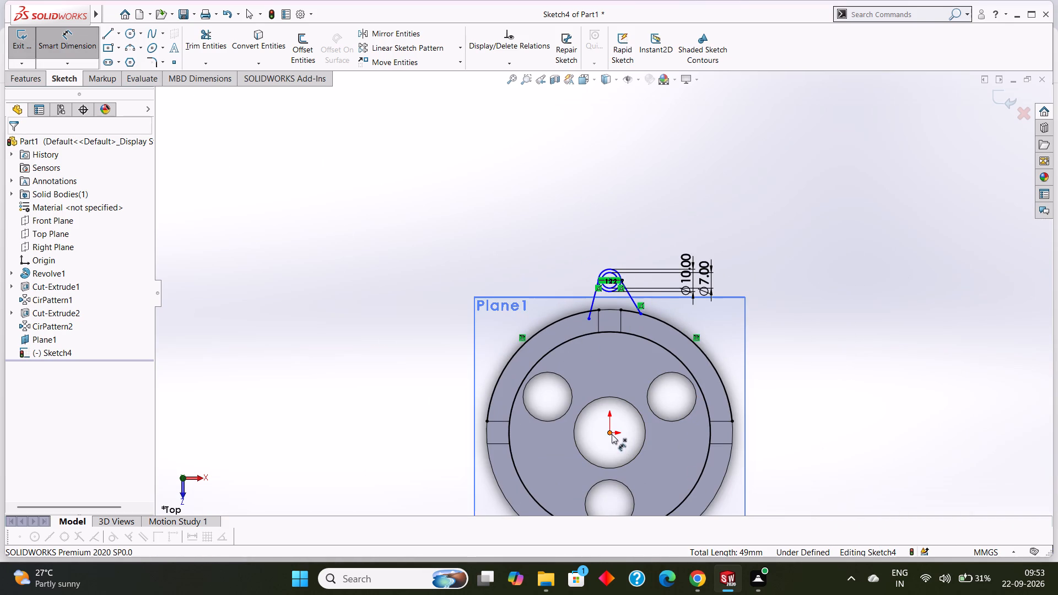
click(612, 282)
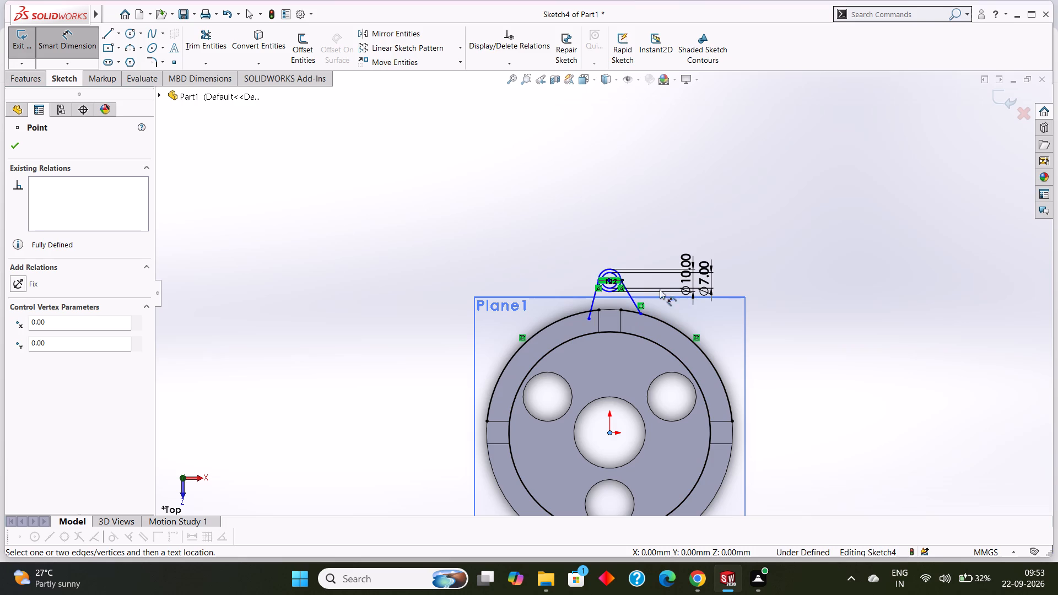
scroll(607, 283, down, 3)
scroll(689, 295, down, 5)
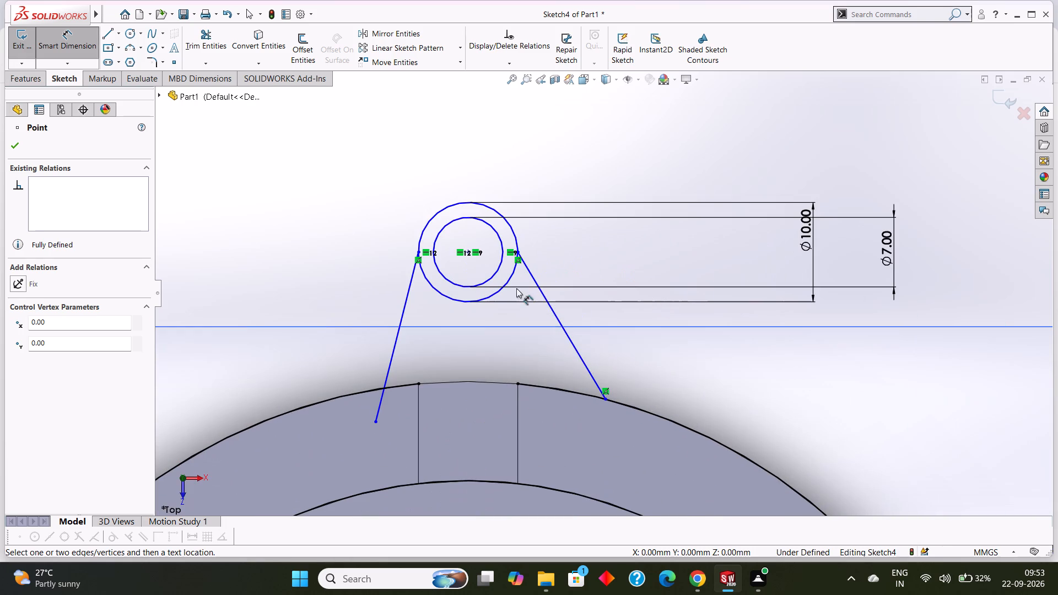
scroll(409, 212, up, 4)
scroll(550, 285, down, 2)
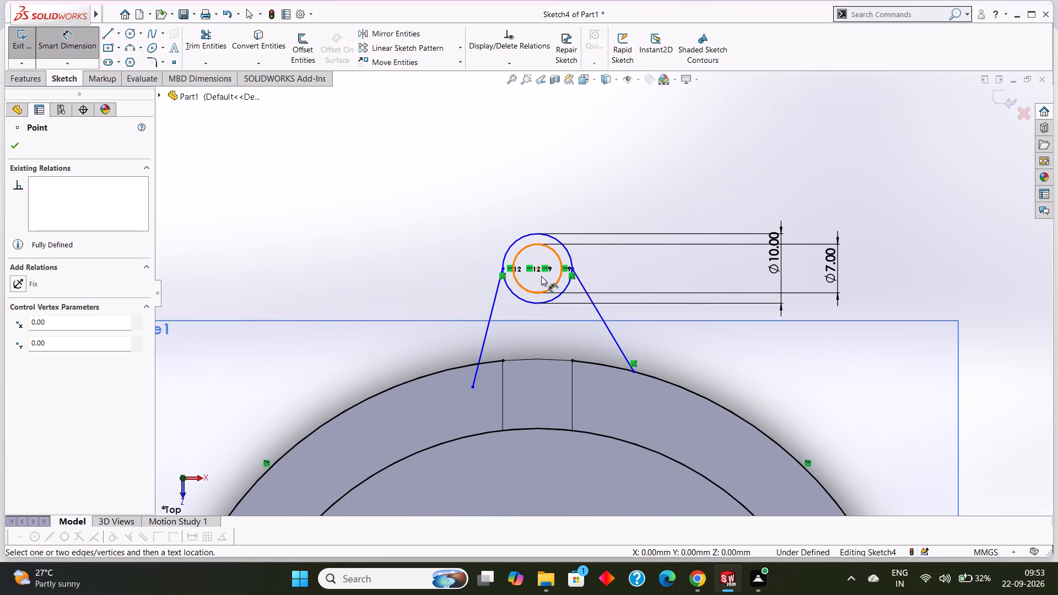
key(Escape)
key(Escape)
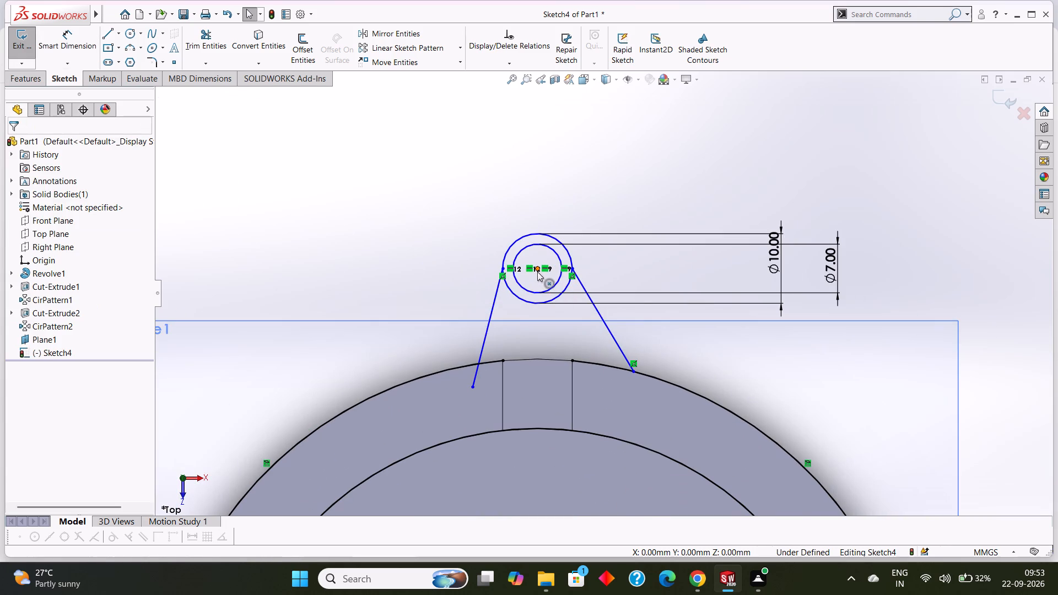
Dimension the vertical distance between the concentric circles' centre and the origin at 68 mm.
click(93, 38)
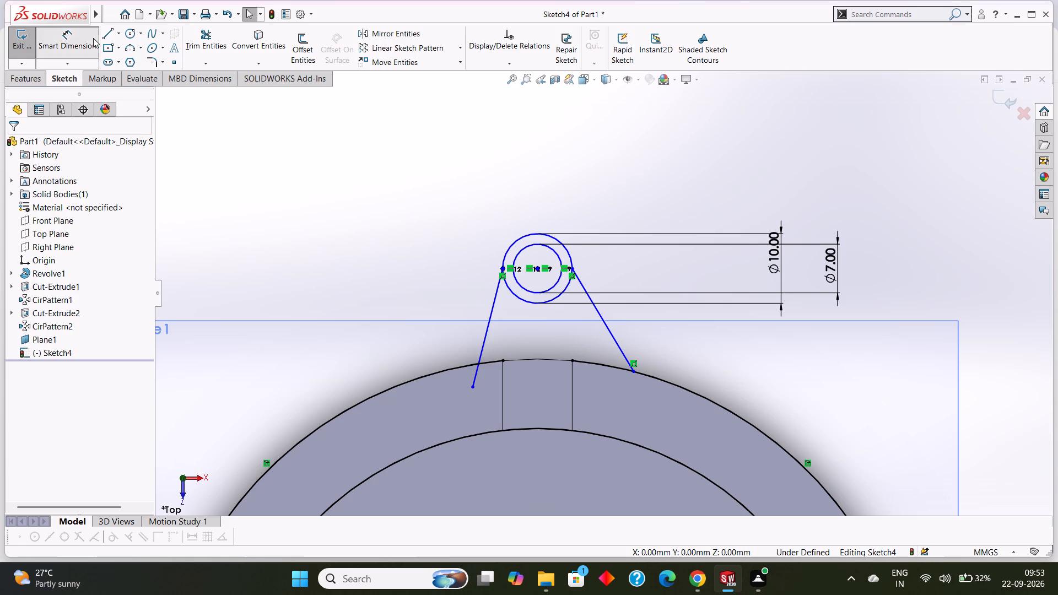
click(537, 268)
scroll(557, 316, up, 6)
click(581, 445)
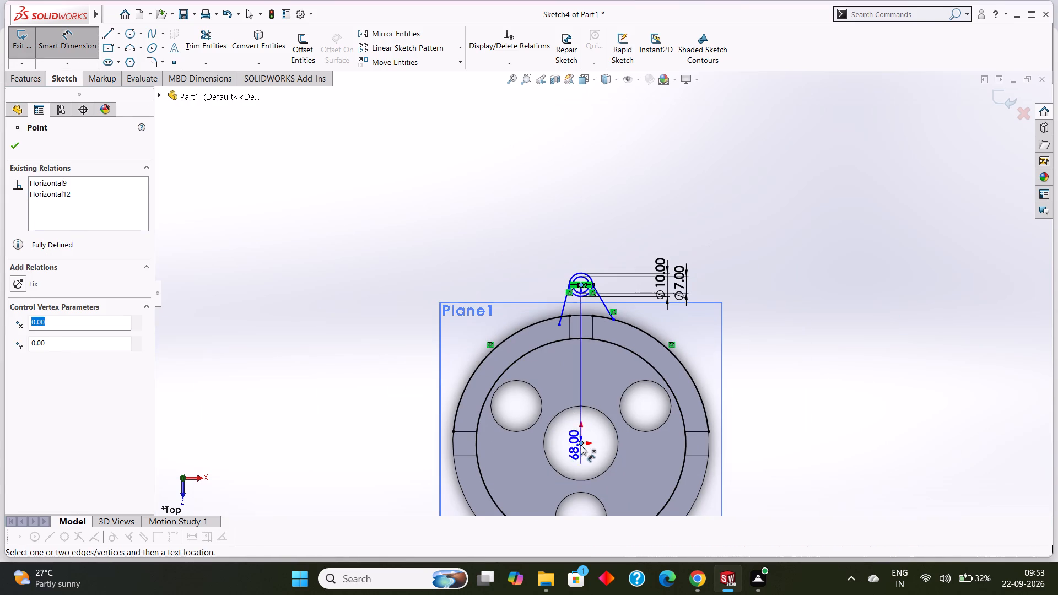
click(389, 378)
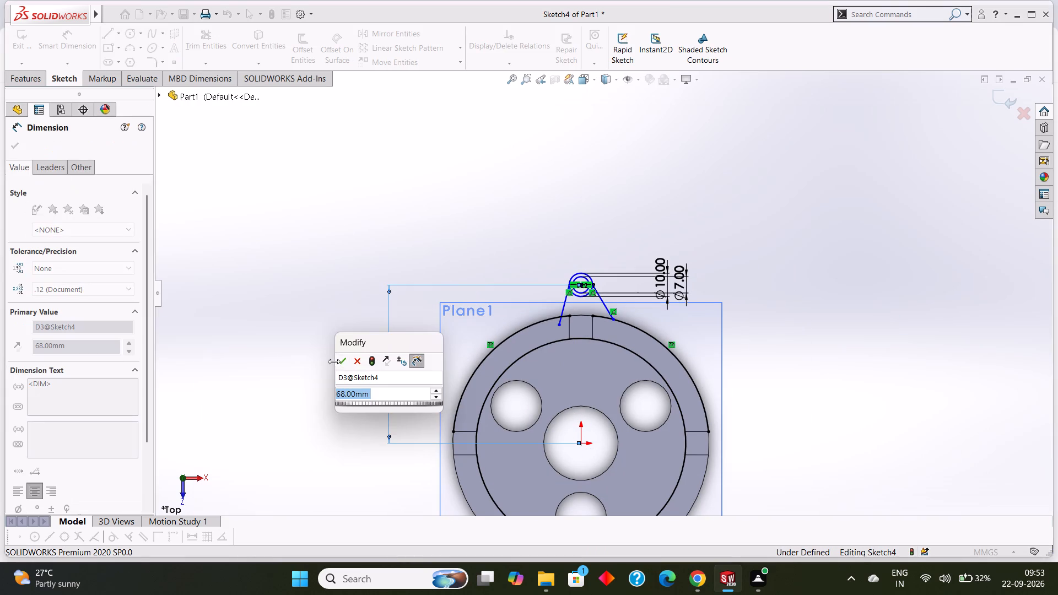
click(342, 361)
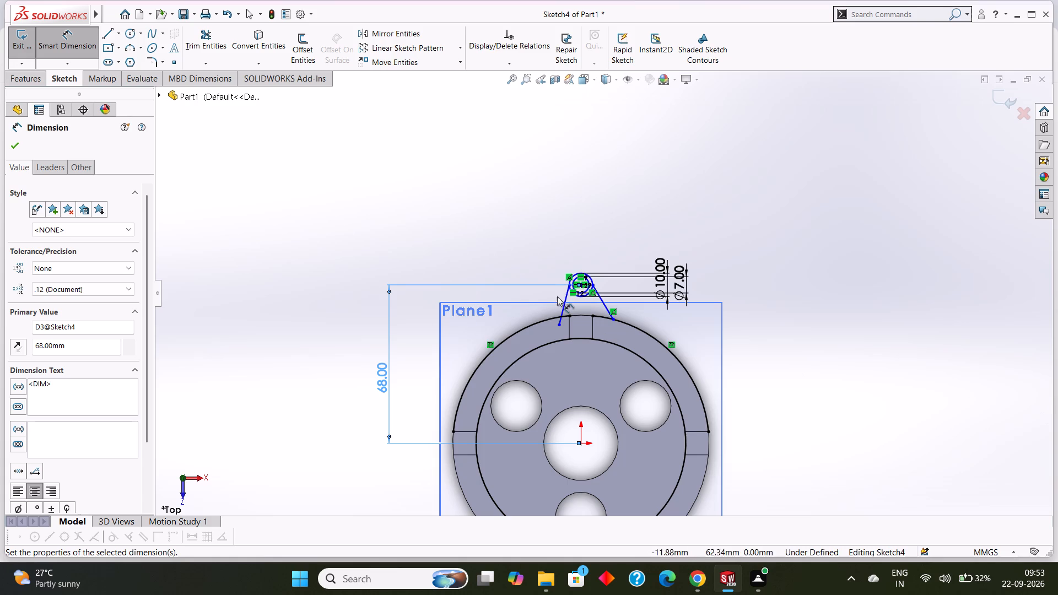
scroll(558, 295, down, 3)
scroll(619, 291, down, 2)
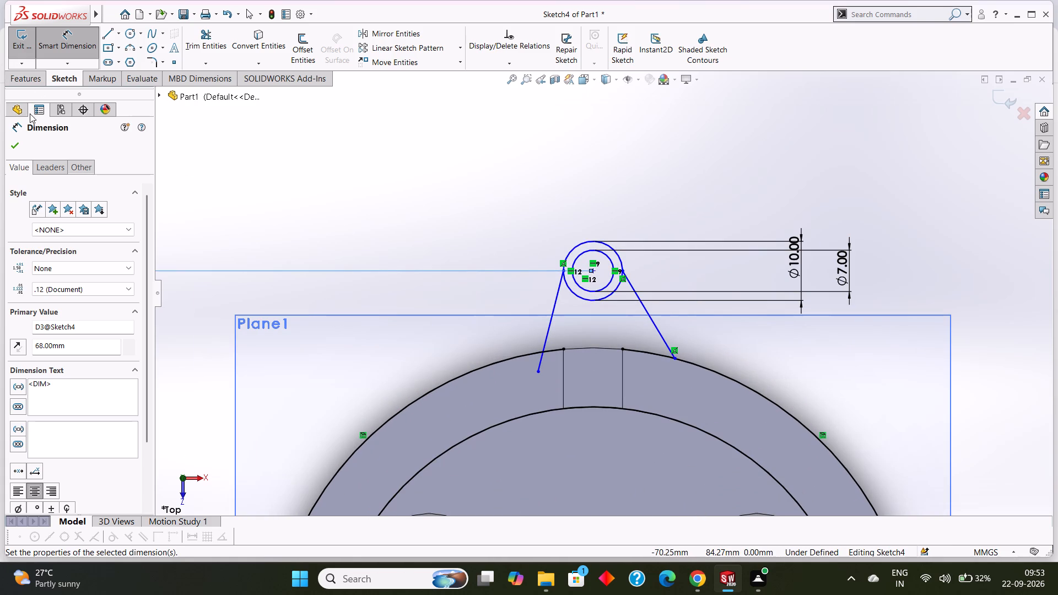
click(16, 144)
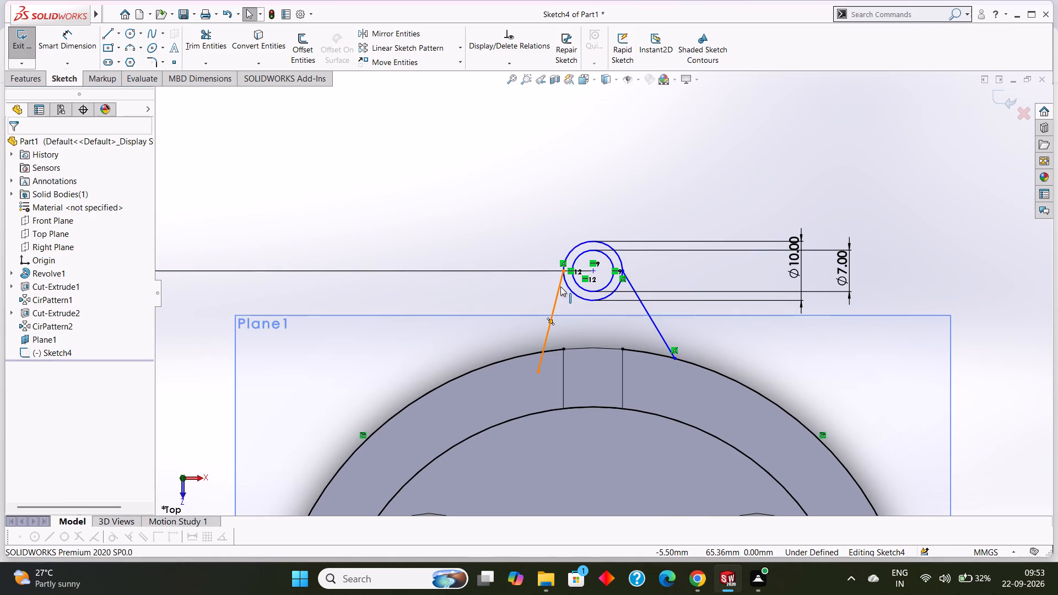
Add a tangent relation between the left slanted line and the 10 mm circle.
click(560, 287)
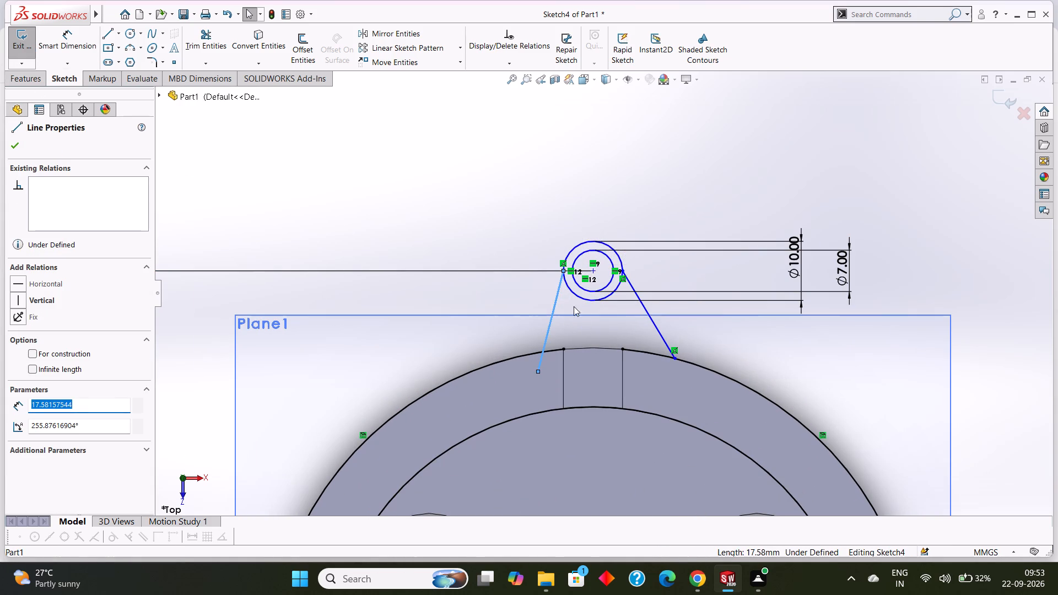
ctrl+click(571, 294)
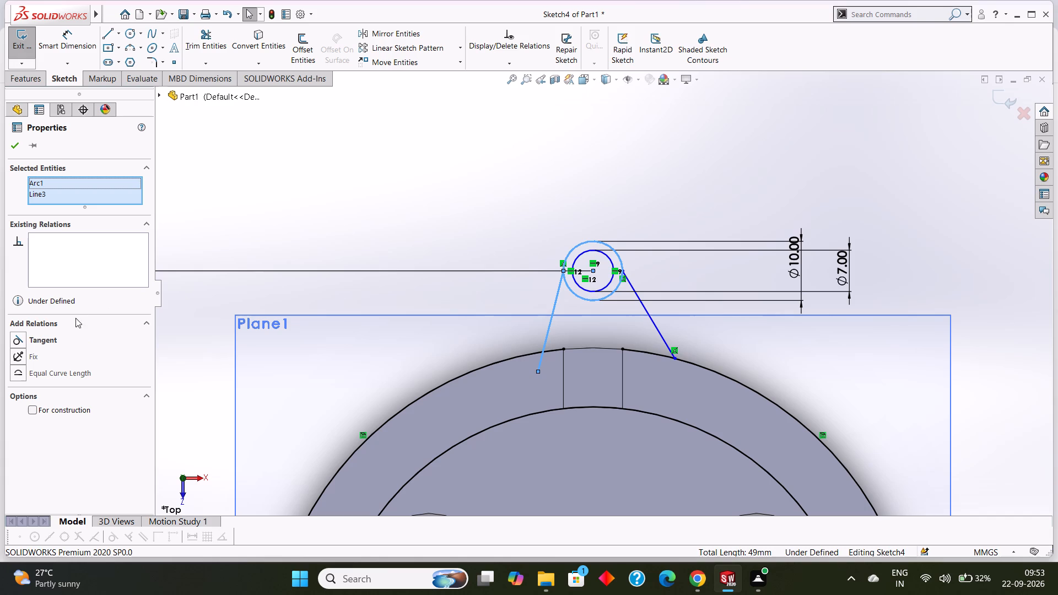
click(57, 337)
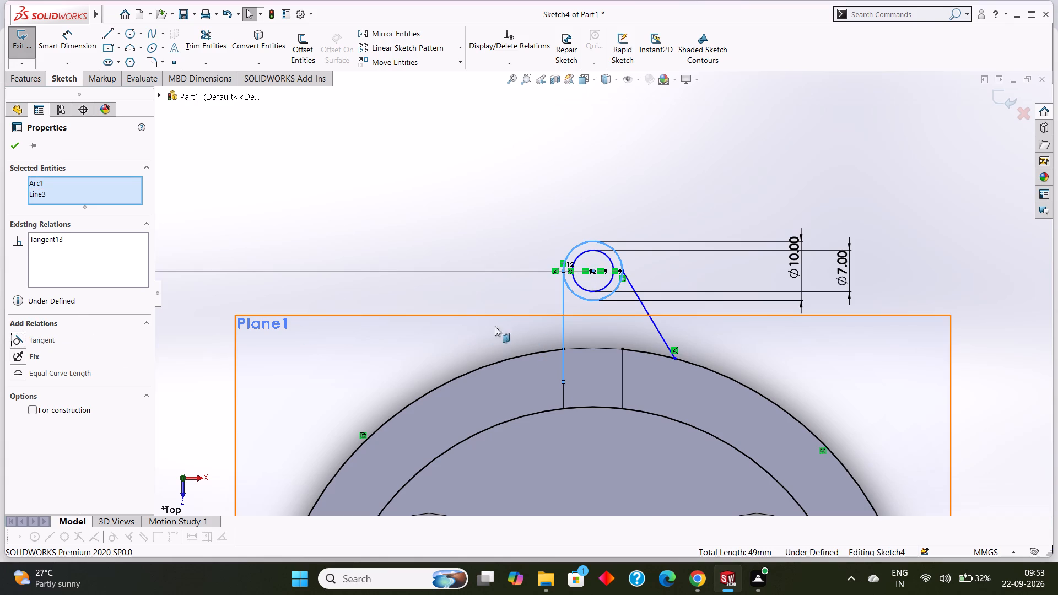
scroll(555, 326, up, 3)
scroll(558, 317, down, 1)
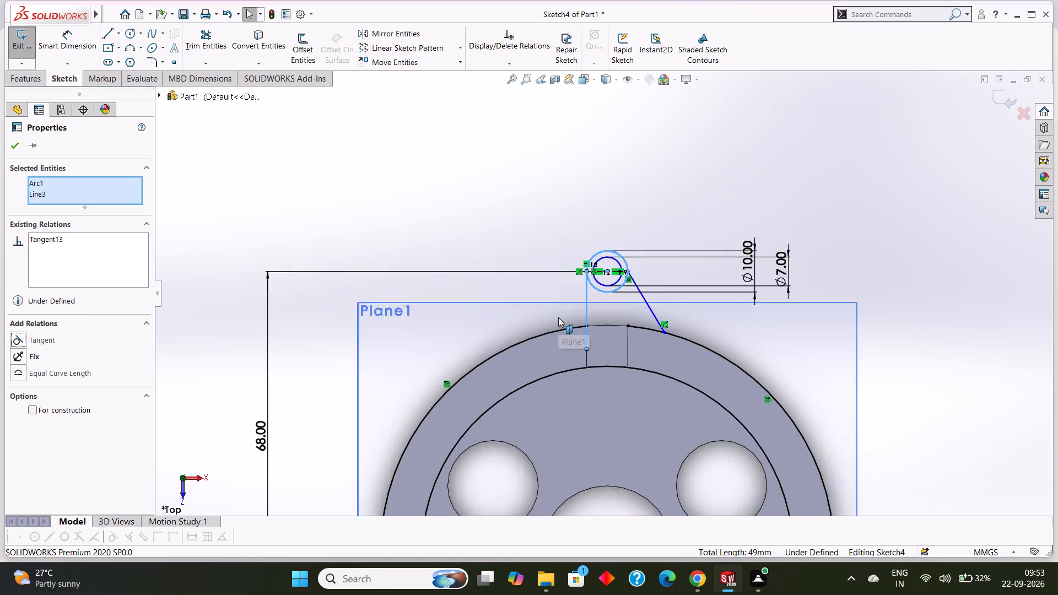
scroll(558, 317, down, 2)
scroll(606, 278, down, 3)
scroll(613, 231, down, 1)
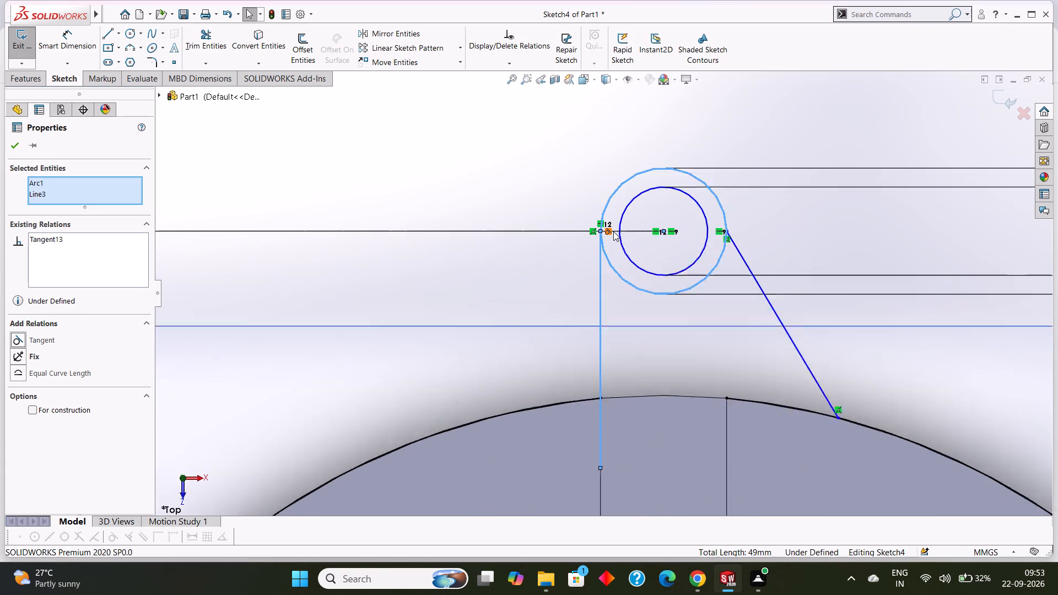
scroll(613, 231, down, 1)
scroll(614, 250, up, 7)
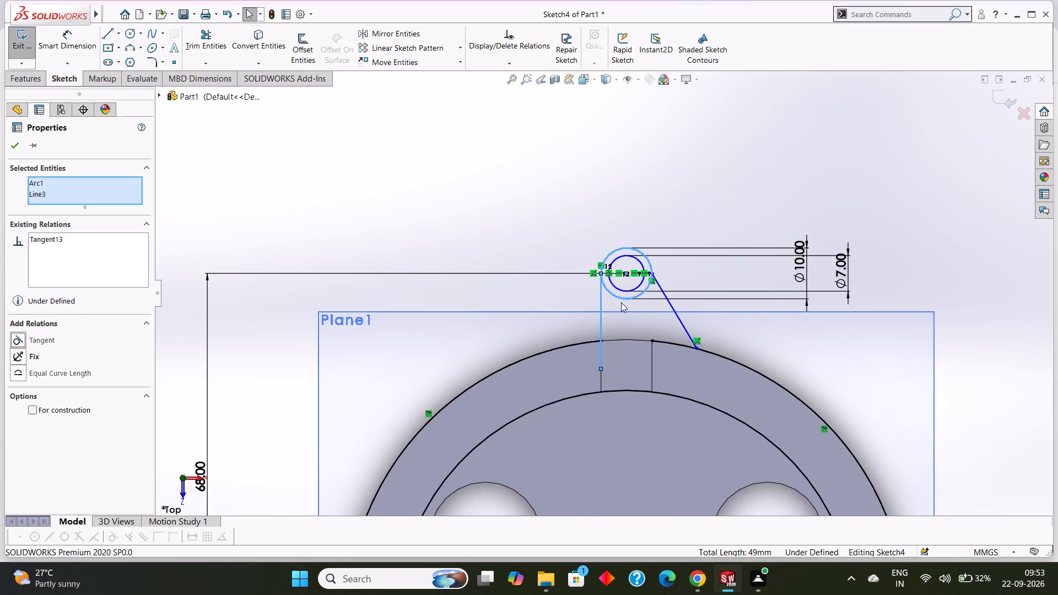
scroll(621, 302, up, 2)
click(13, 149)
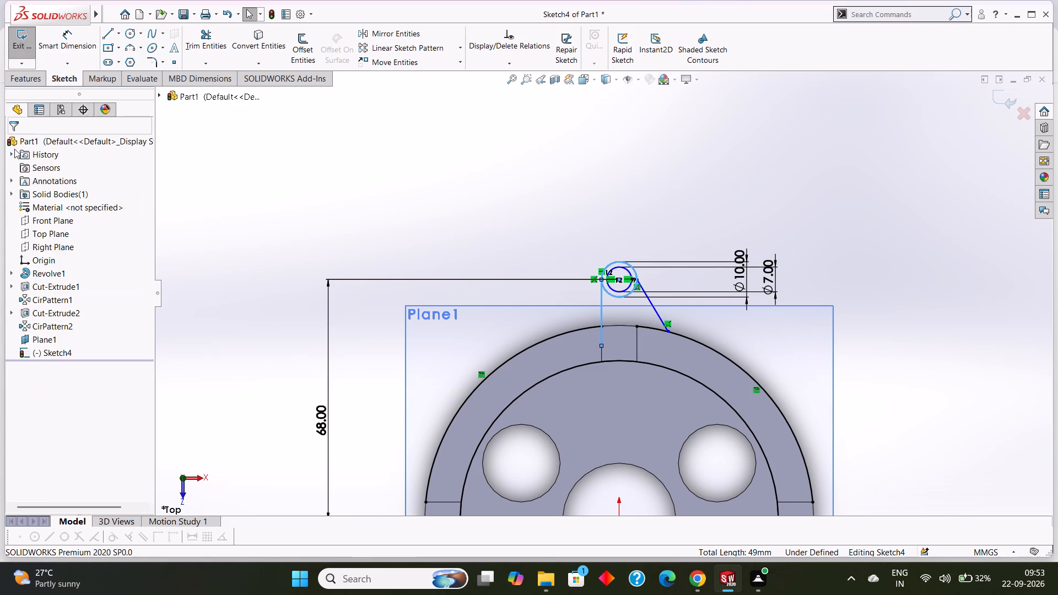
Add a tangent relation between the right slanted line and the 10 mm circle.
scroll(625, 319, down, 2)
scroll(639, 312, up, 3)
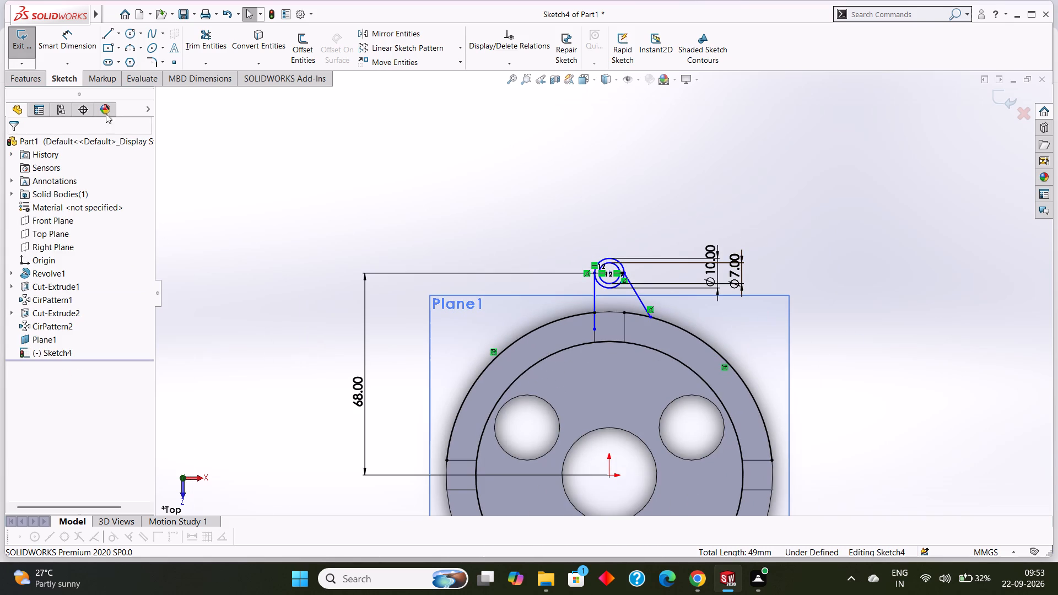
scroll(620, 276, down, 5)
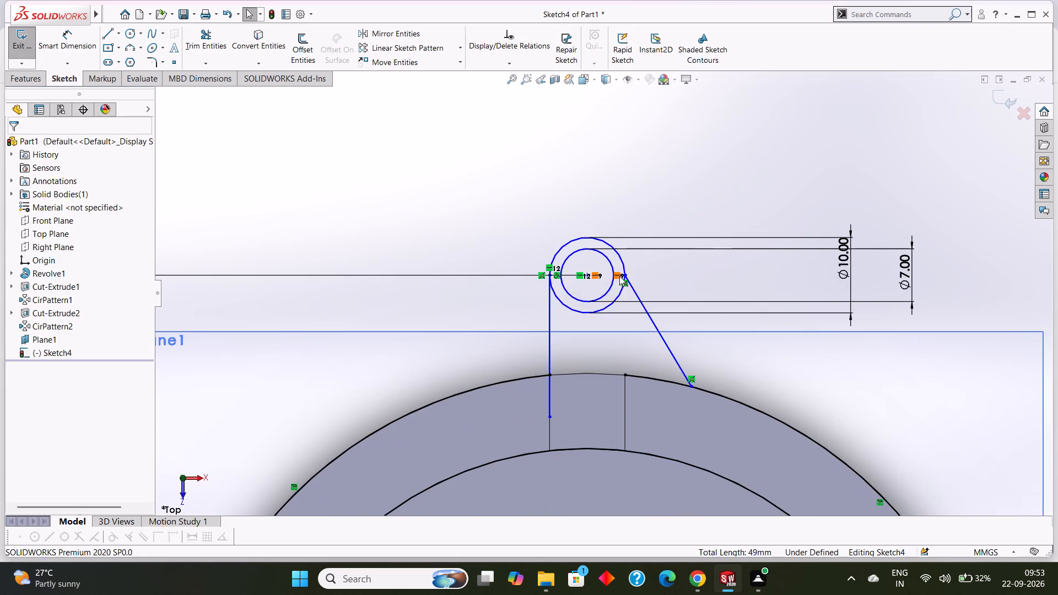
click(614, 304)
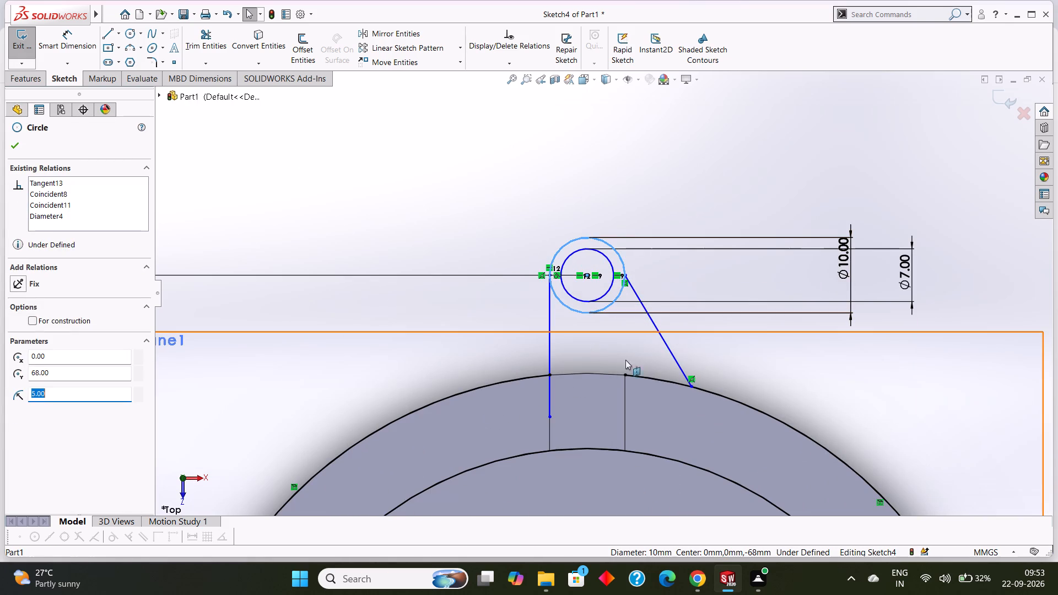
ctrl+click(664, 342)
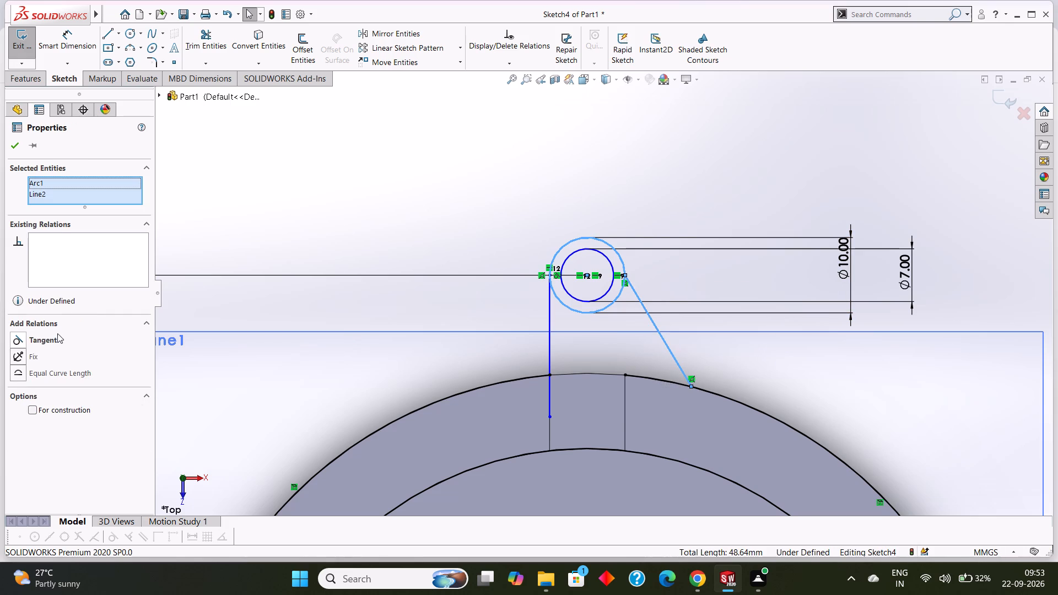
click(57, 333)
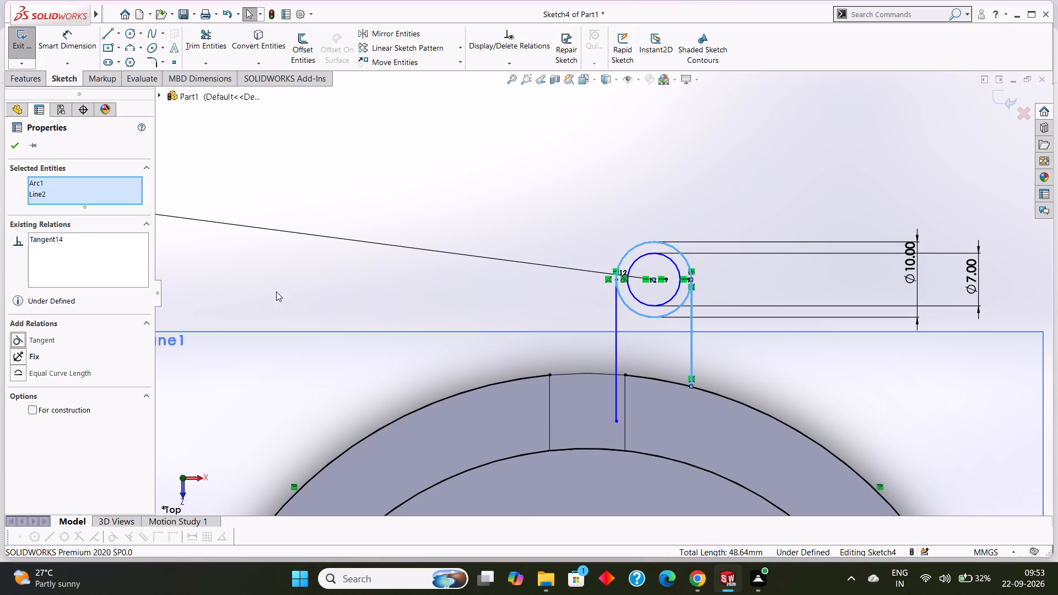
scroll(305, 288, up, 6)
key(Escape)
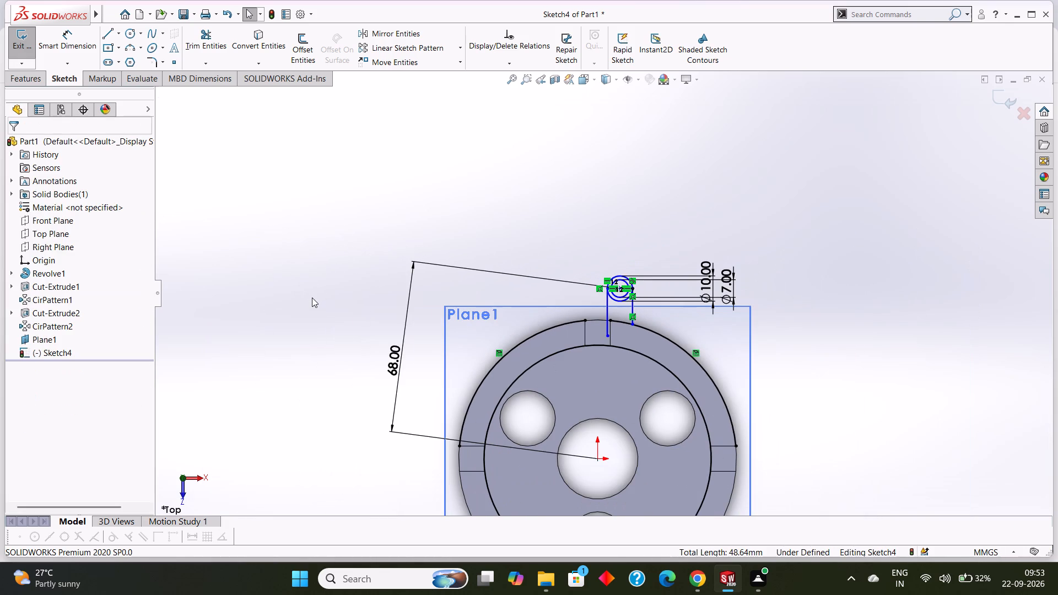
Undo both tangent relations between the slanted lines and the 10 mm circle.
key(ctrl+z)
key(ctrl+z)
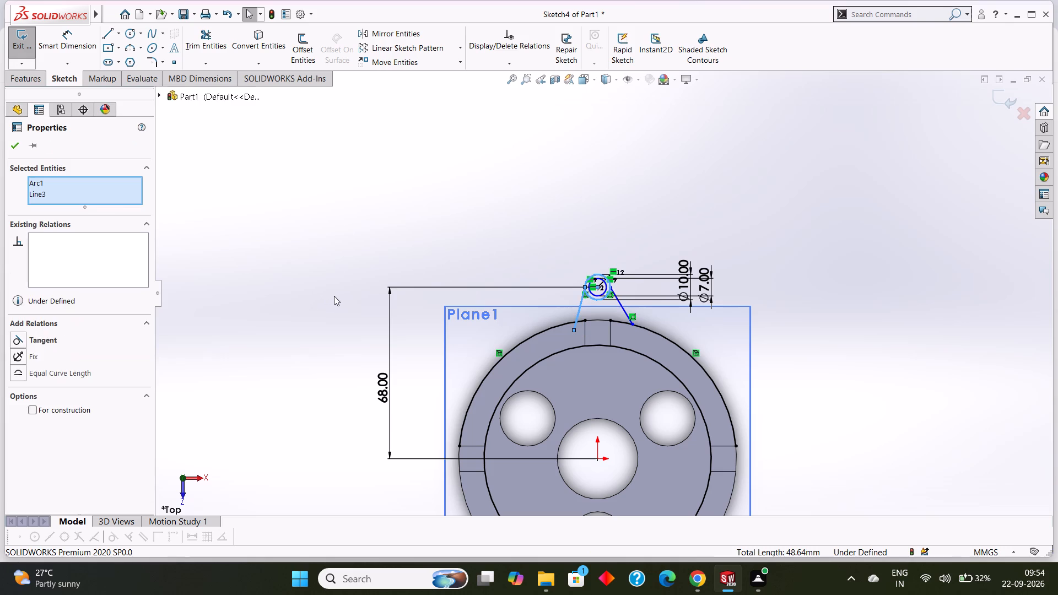
Examine how the lug's circles and slanted lines meet the ring's outer edge, both face-on and at an angle.
scroll(588, 304, up, 3)
scroll(582, 303, down, 10)
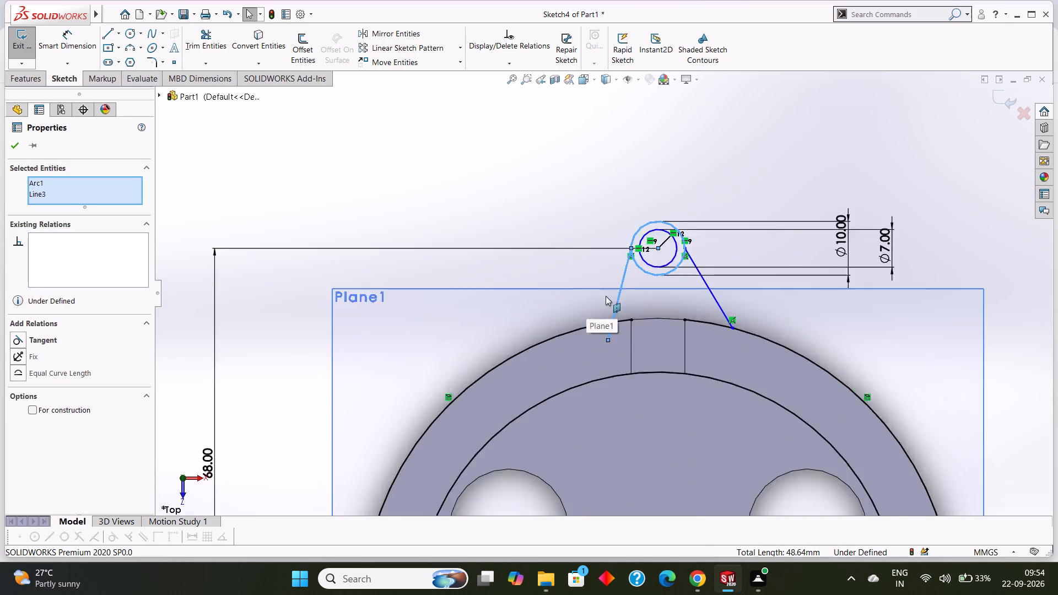
scroll(606, 296, down, 1)
scroll(639, 256, up, 3)
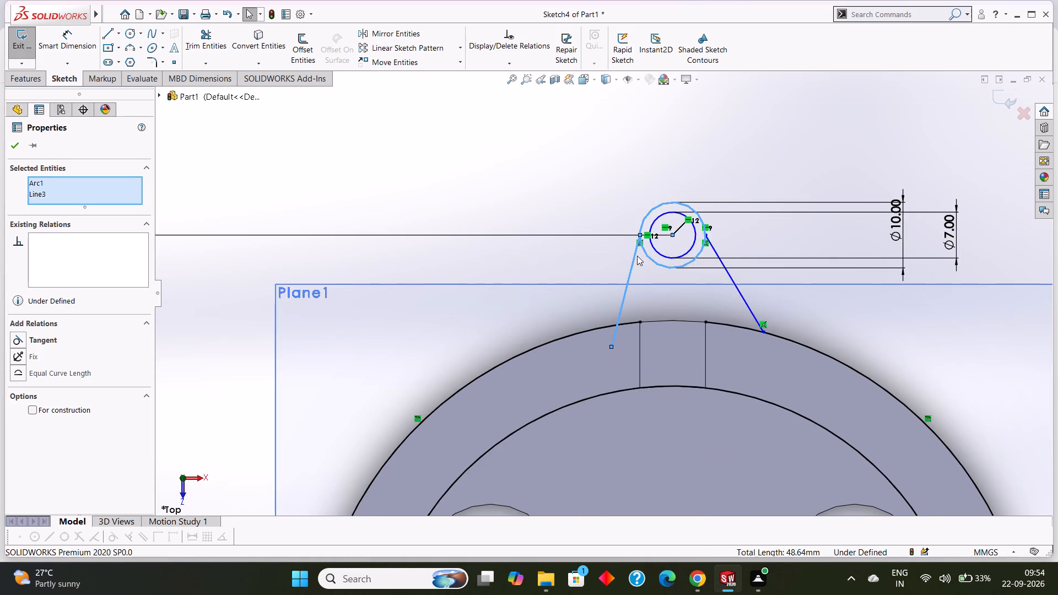
scroll(652, 258, up, 2)
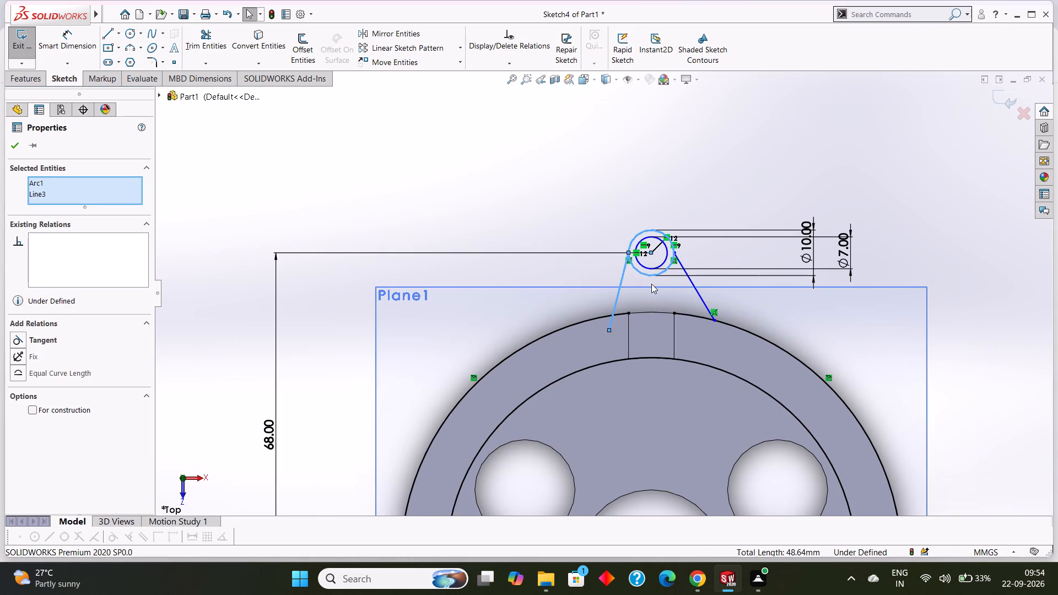
scroll(645, 304, up, 1)
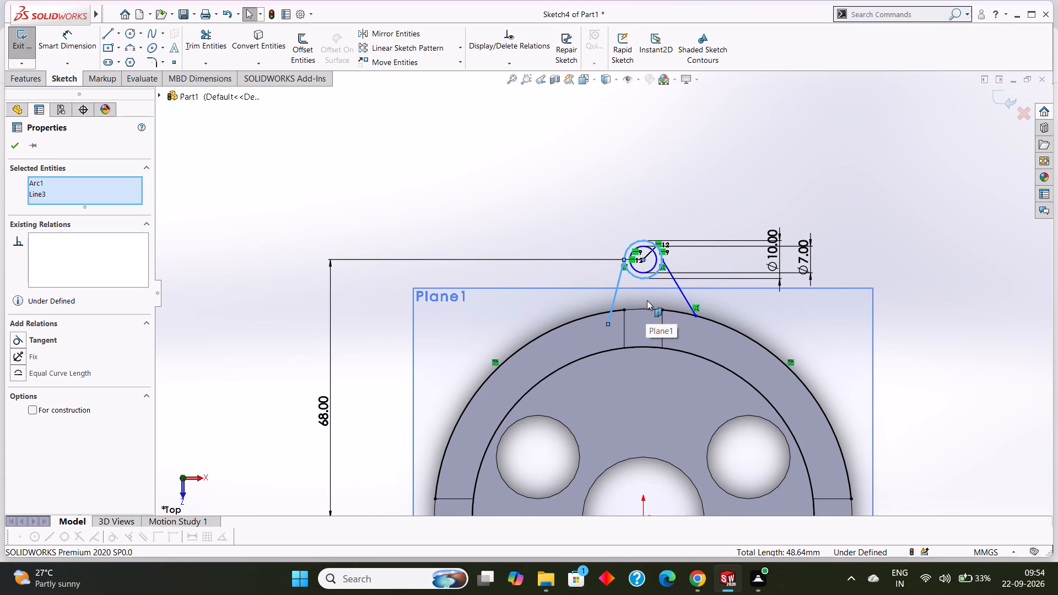
scroll(647, 300, up, 2)
scroll(635, 286, down, 2)
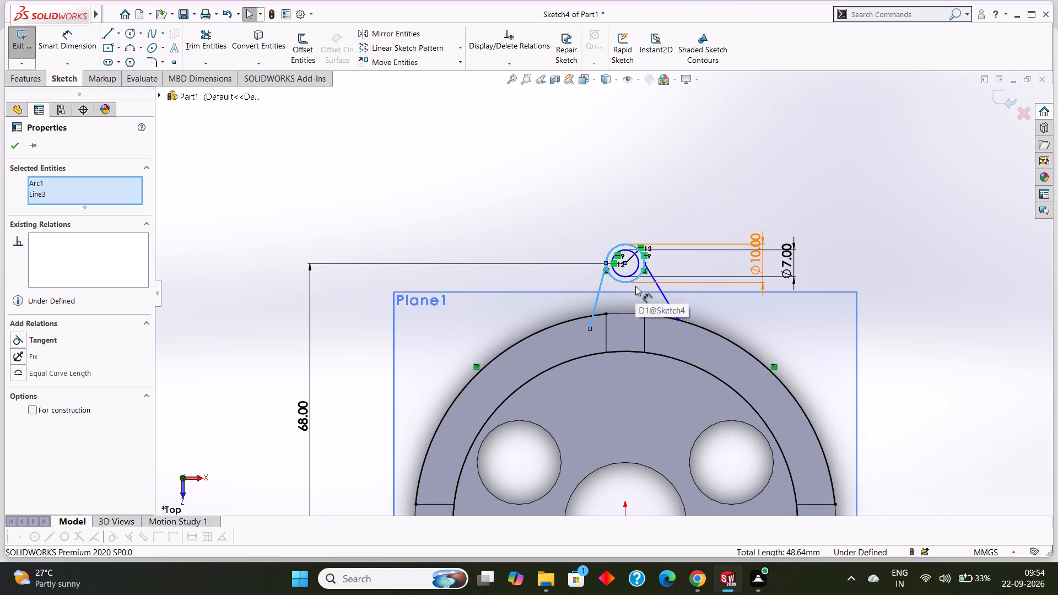
scroll(635, 286, down, 1)
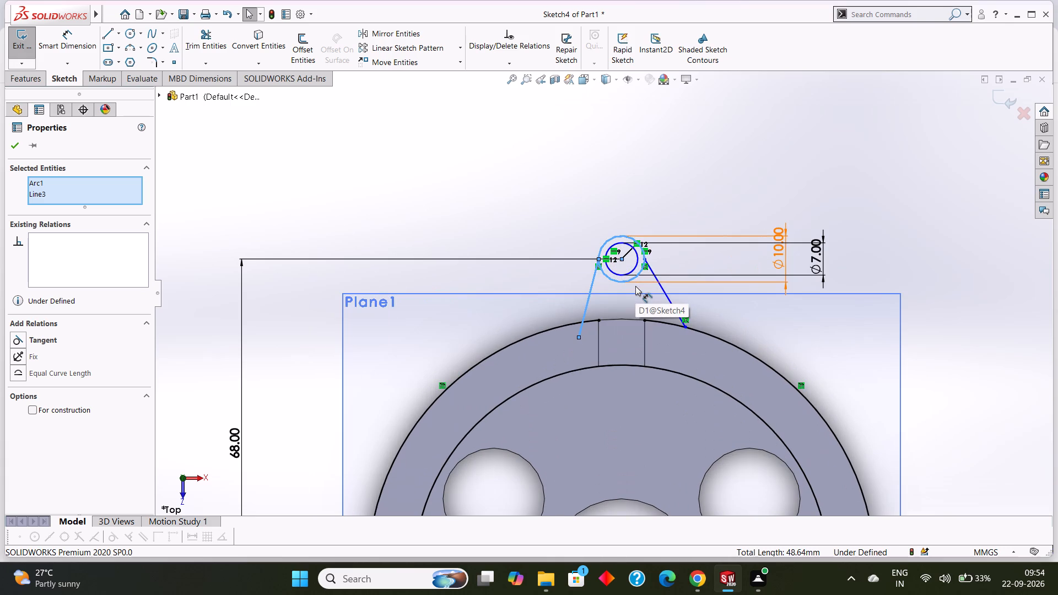
scroll(637, 286, down, 2)
scroll(638, 286, up, 3)
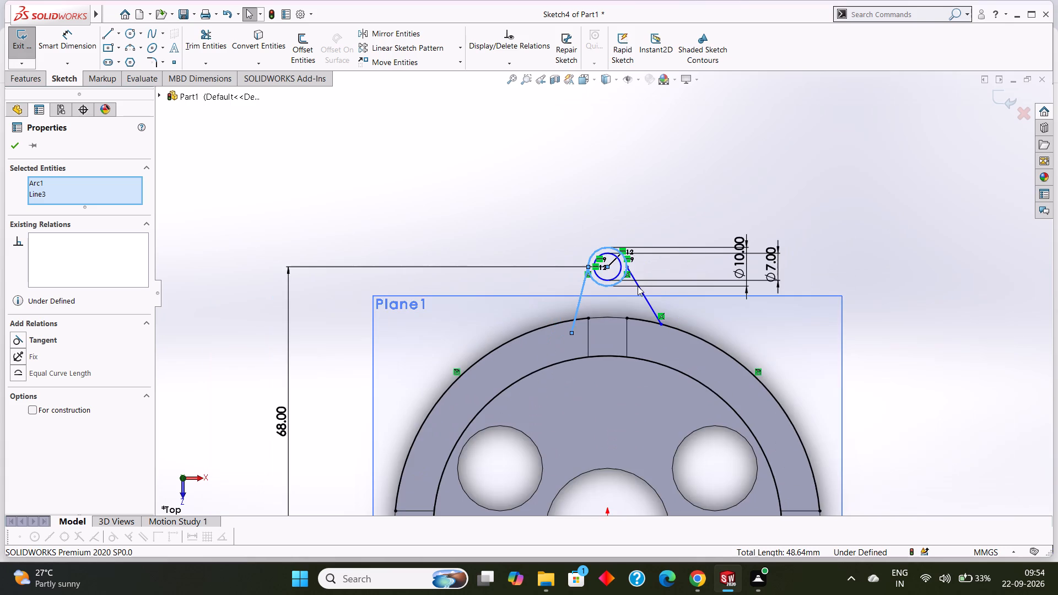
scroll(644, 286, up, 5)
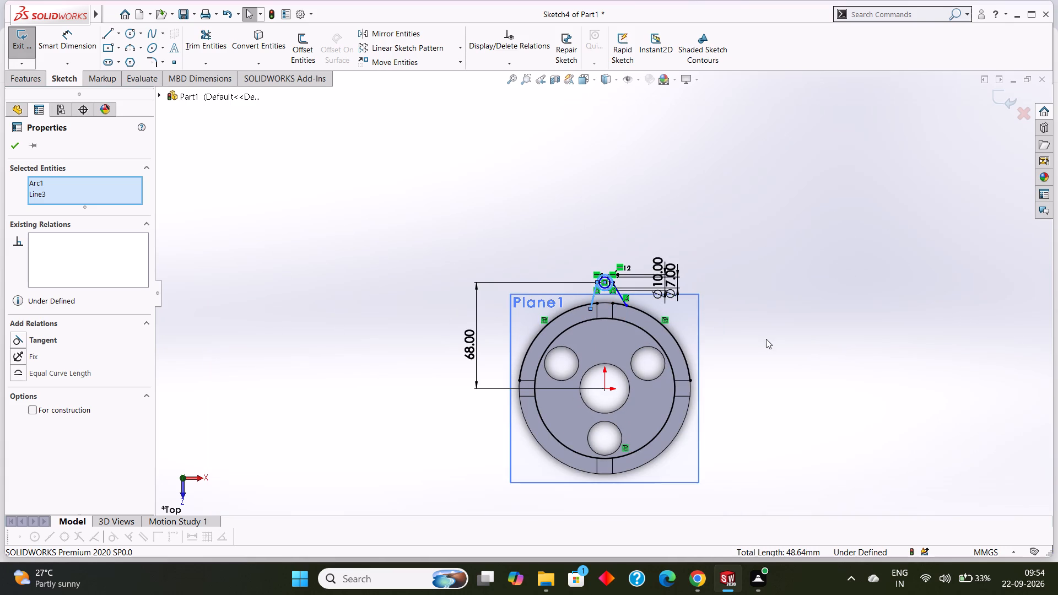
middle_drag(778, 341, 755, 359)
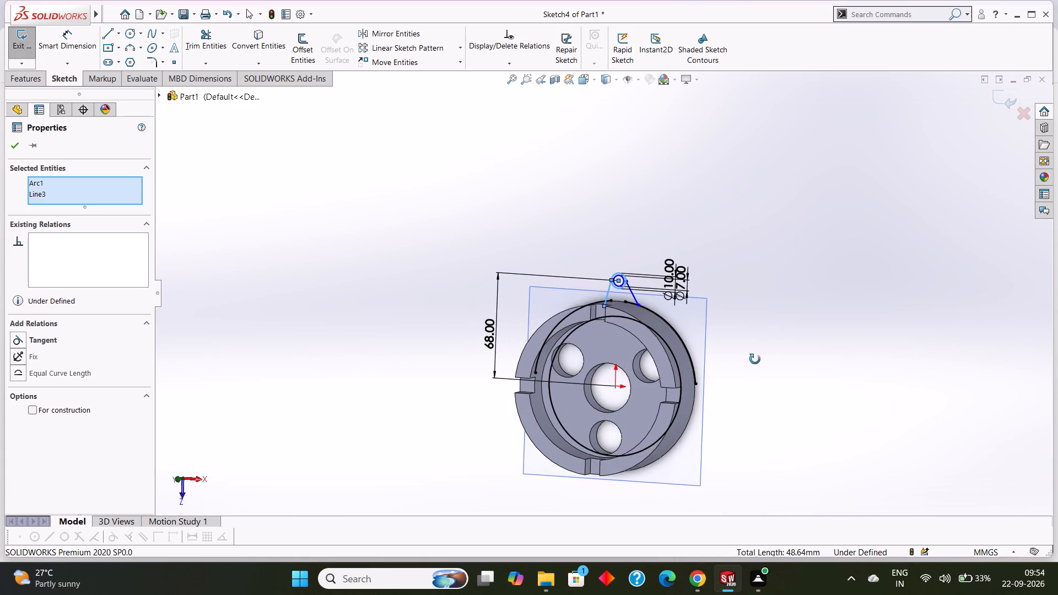
middle_drag(755, 359, 755, 366)
scroll(620, 303, down, 13)
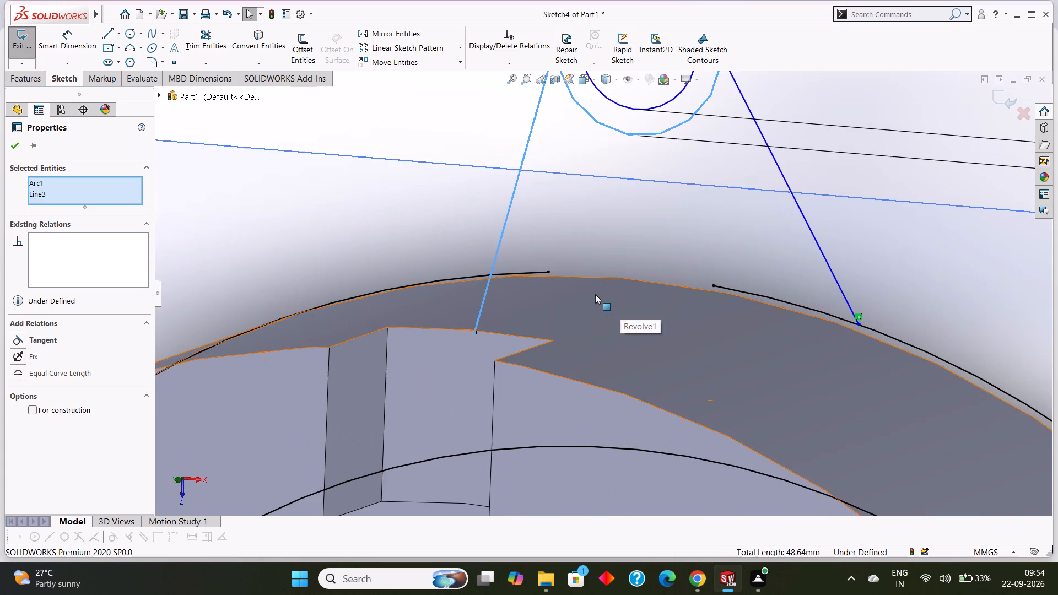
scroll(595, 294, up, 13)
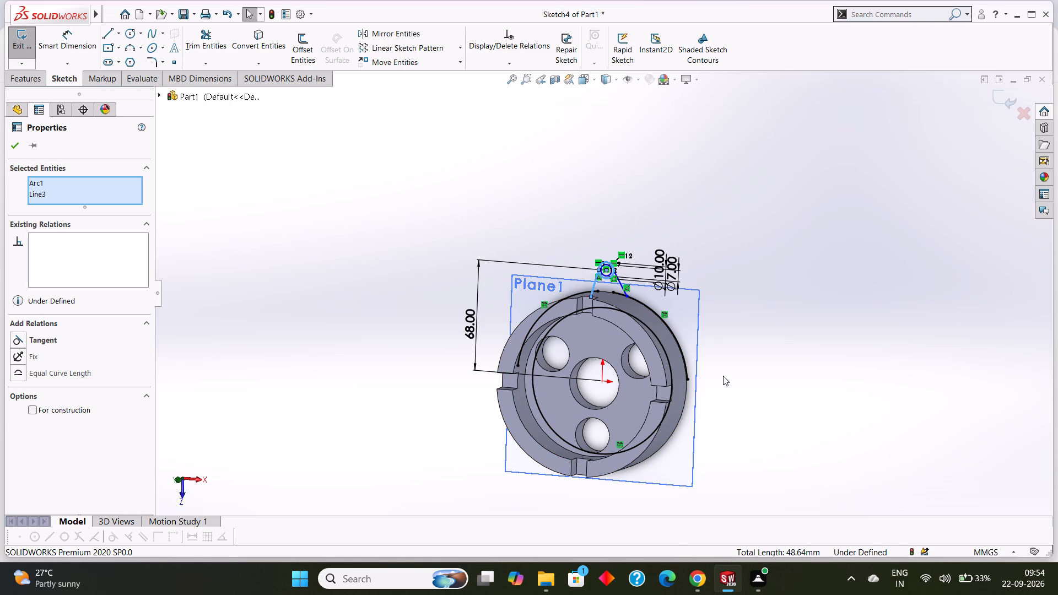
scroll(731, 366, up, 1)
middle_drag(742, 336, 744, 332)
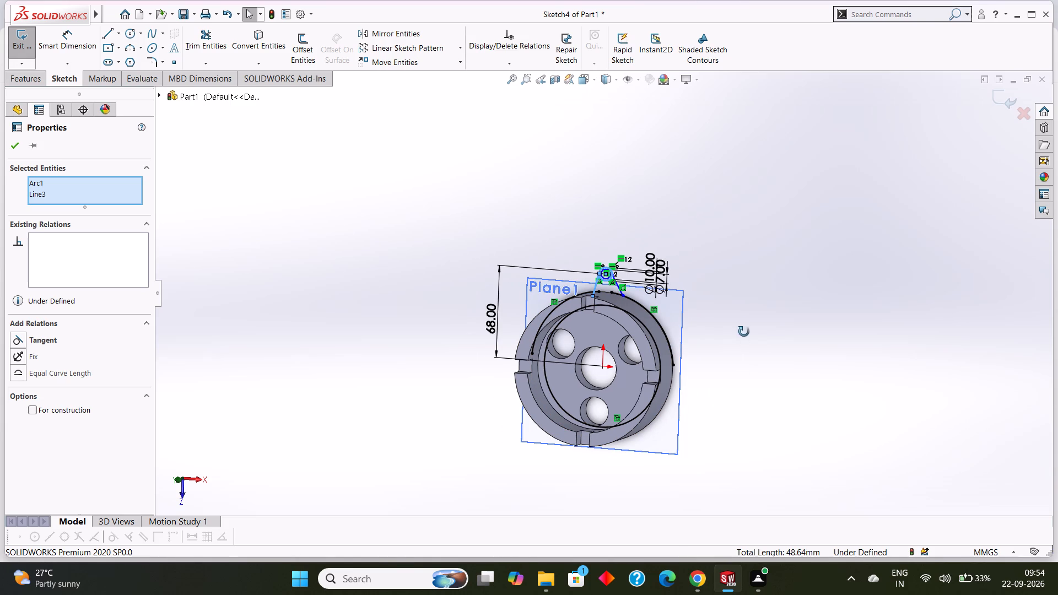
middle_drag(744, 332, 765, 318)
Undo the 68 mm centre dimension, the notch arc's deletion, and the replacement of the original left slanted line.
key(Escape)
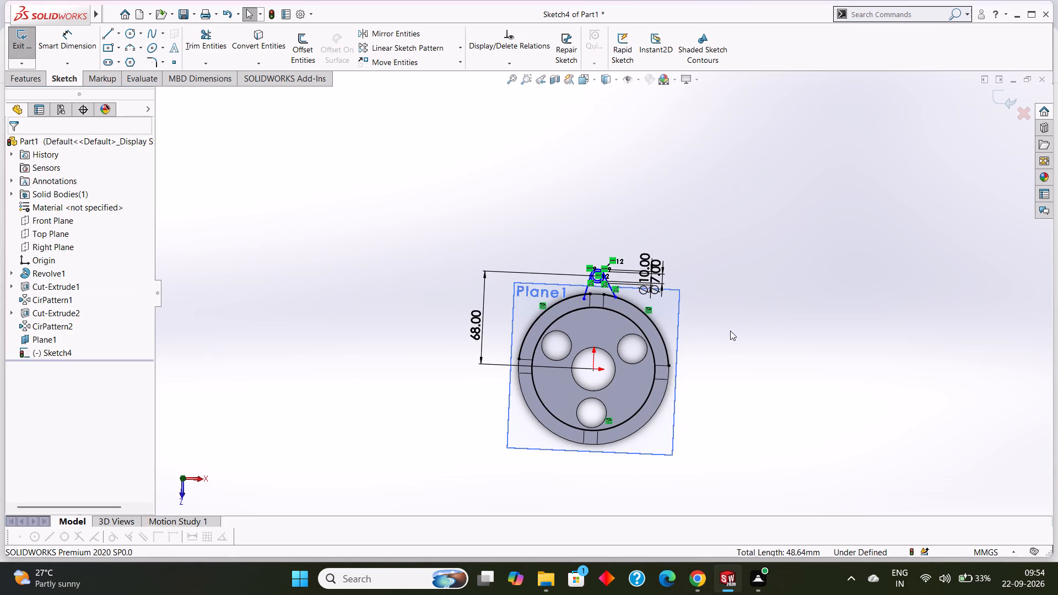
key(ctrl+z)
key(ctrl+z)
key(ctrl+z)
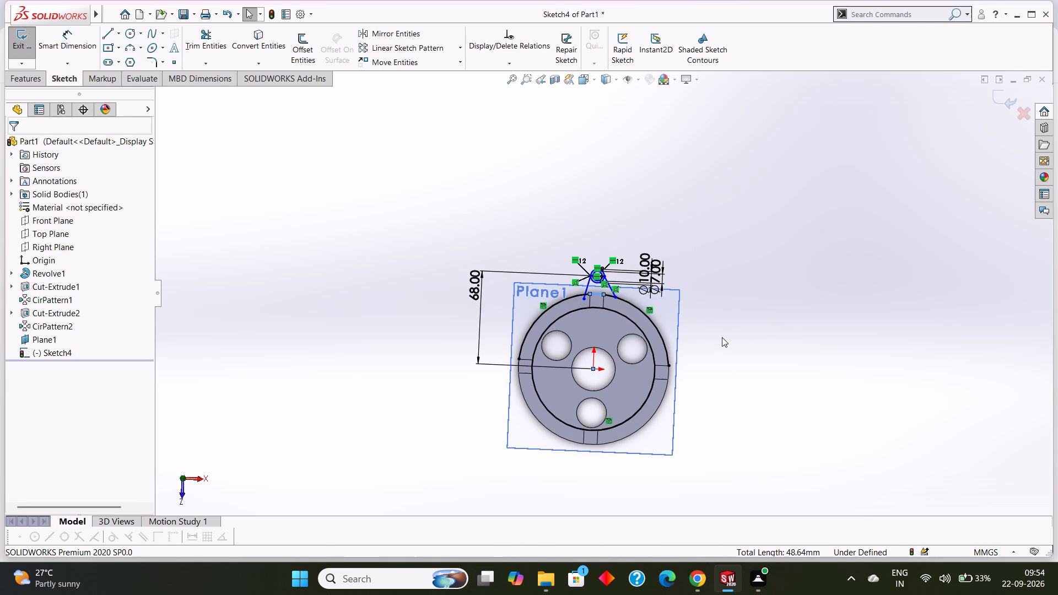
key(ctrl+z)
key(ctrl+z)
key(ctrl+z)
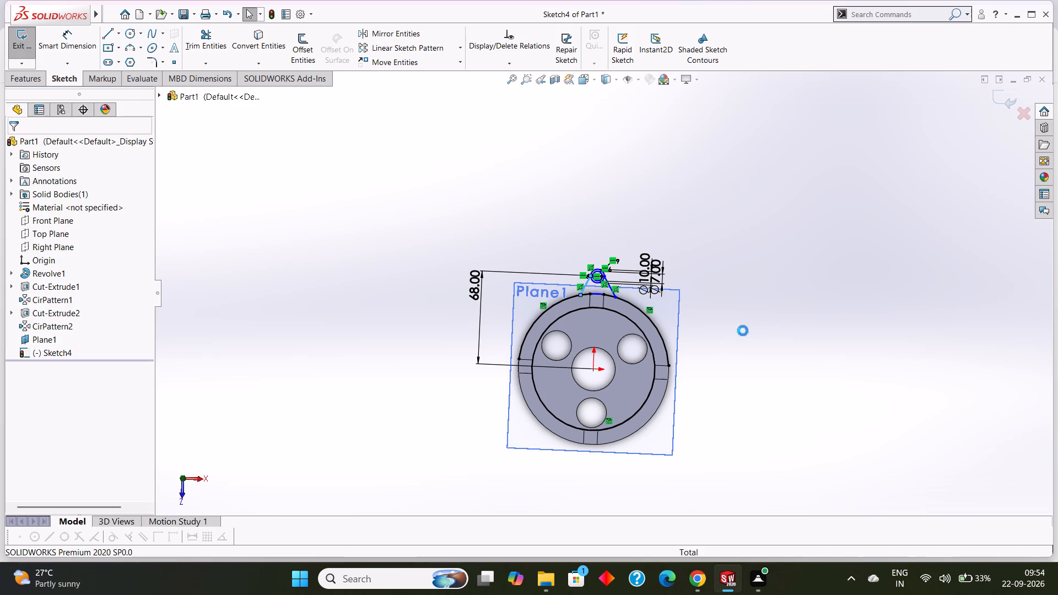
Undo the lug sketch back to its two concentric circles, removing the slanted lines, converted edges, centre distance, and 10 mm and 7 mm diameters.
key(ctrl+z)
key(ctrl+z)
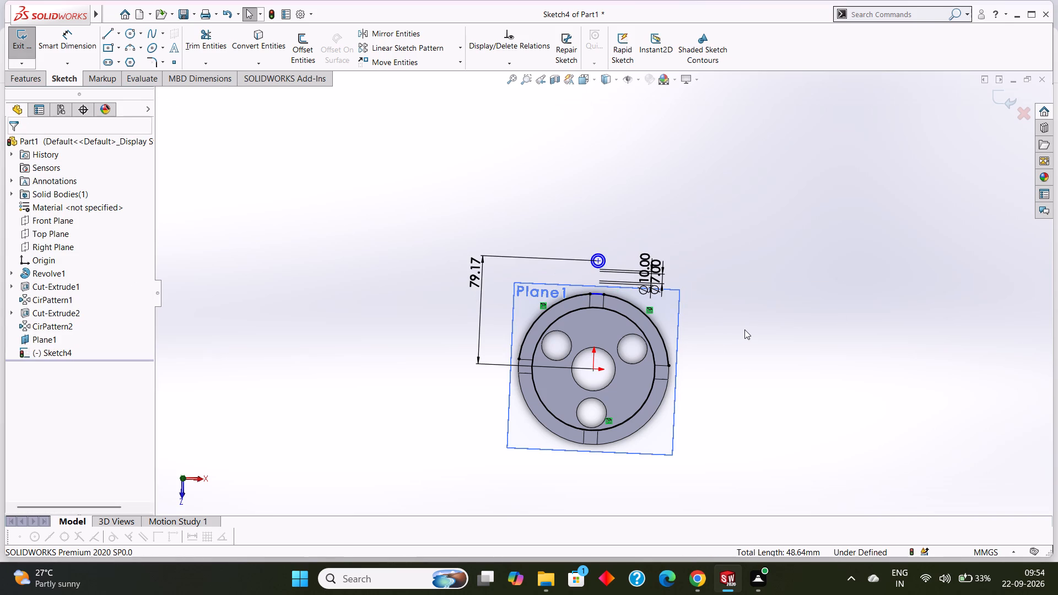
key(ctrl+z)
key(ctrl+z)
key(ctrl+z)
key(ctrl+z)
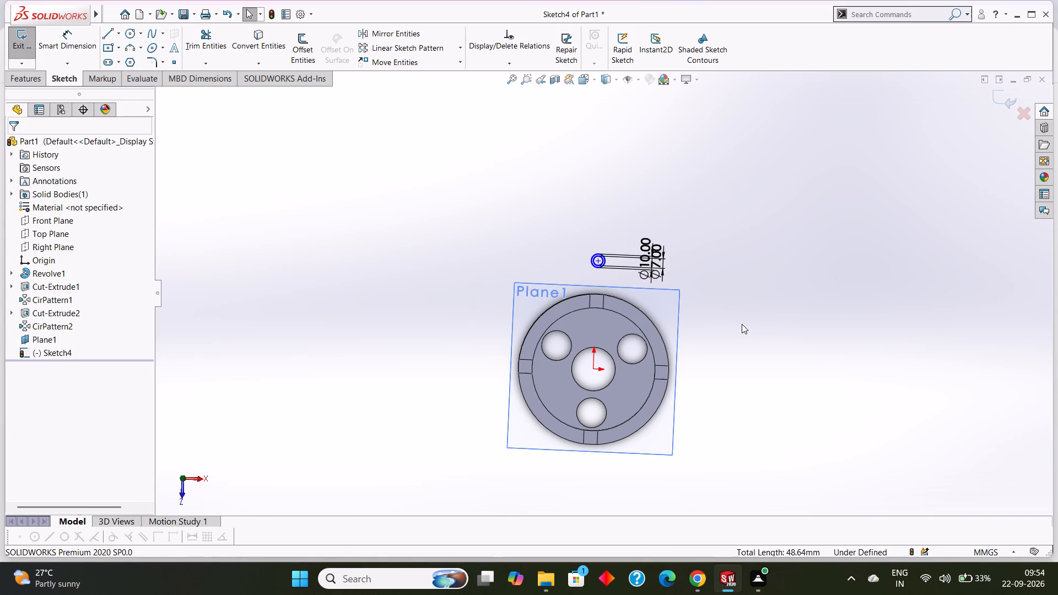
key(ctrl+z)
key(ctrl+z)
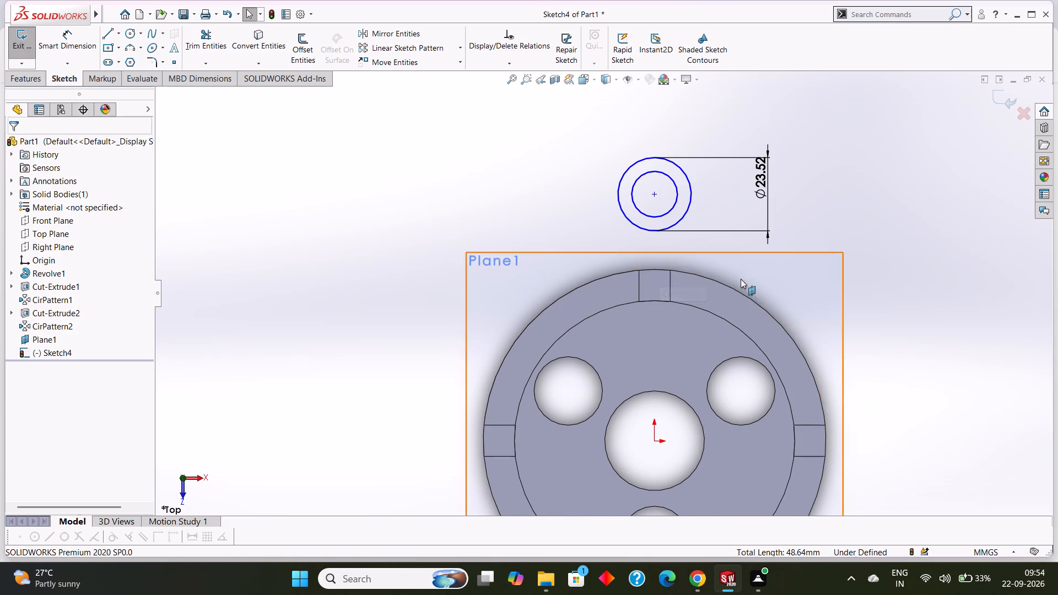
Convert the ring's outer circular edge on the sketch-plane side and its inner circular edge into sketch entities.
scroll(797, 294, up, 1)
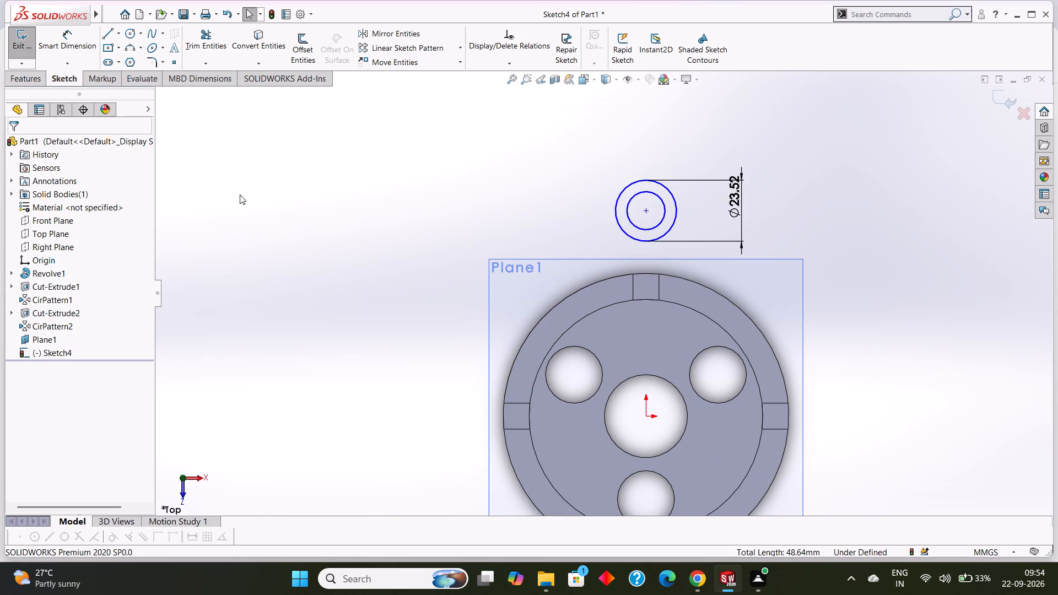
click(251, 39)
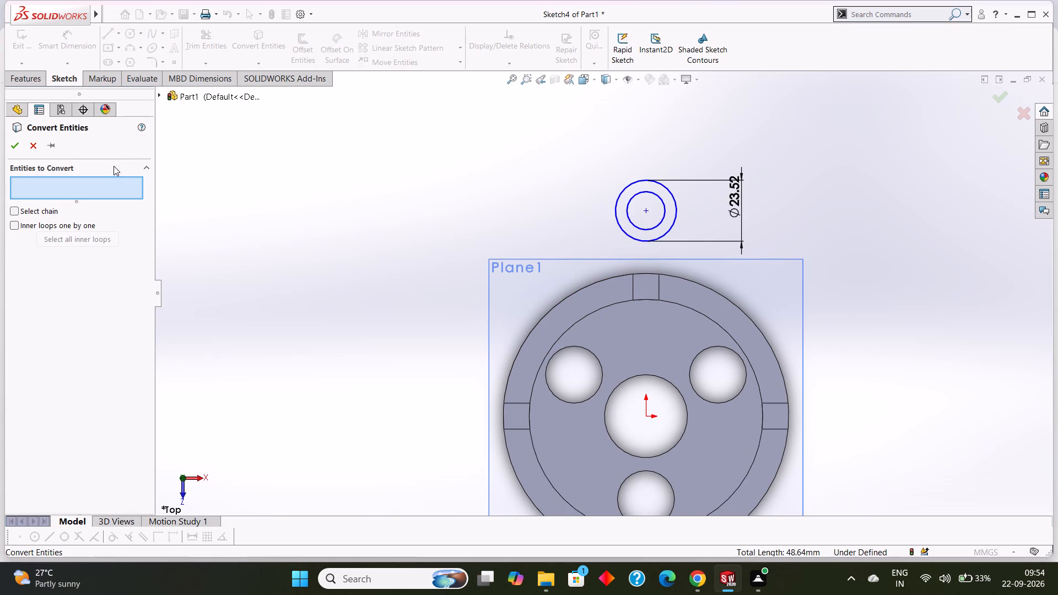
middle_drag(267, 192, 182, 244)
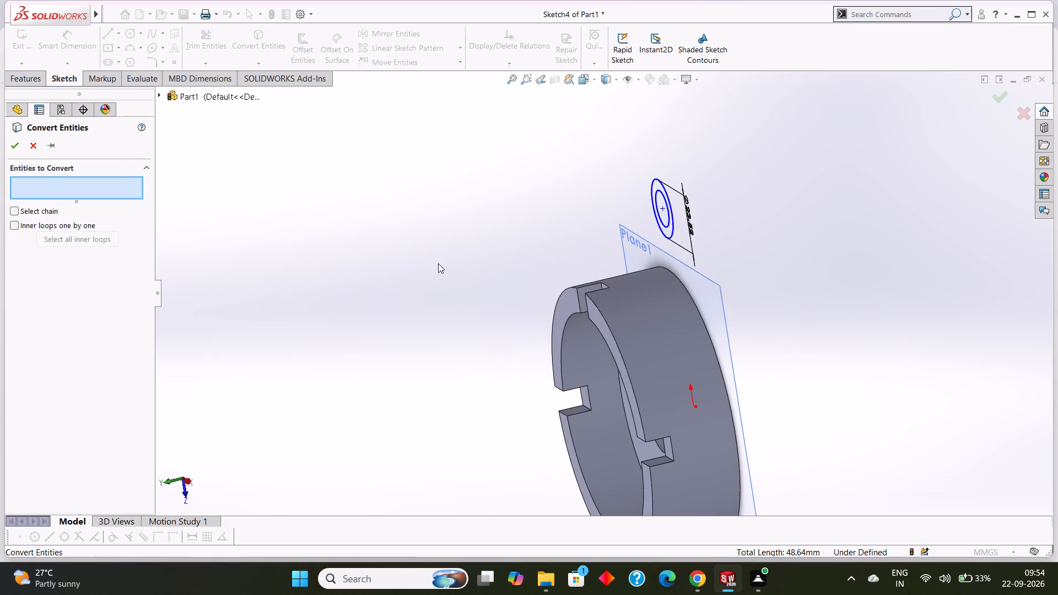
click(692, 300)
middle_drag(821, 321, 830, 302)
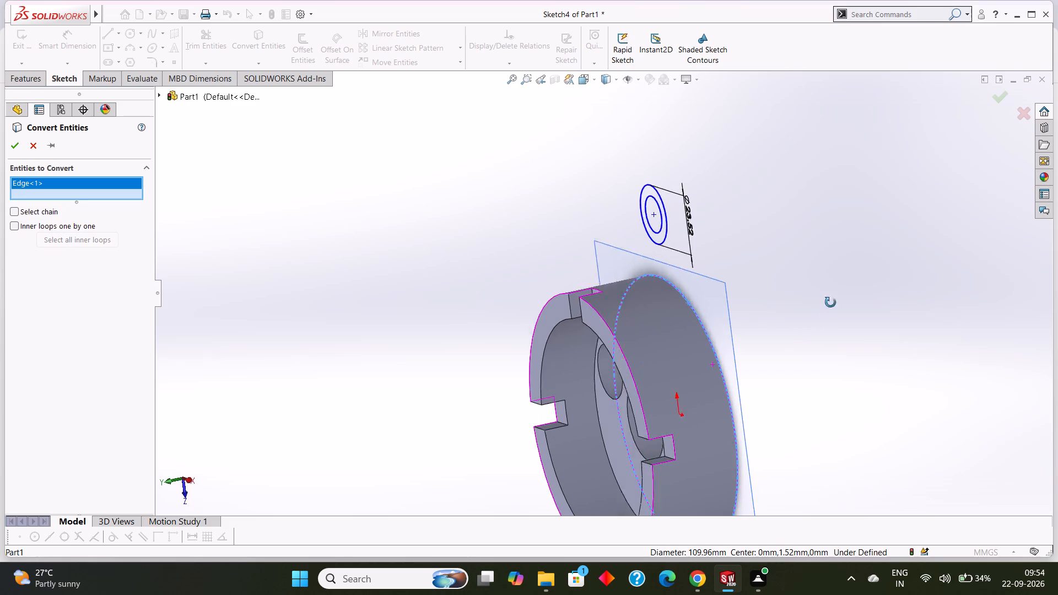
middle_drag(830, 302, 884, 282)
scroll(884, 282, up, 4)
scroll(817, 300, up, 1)
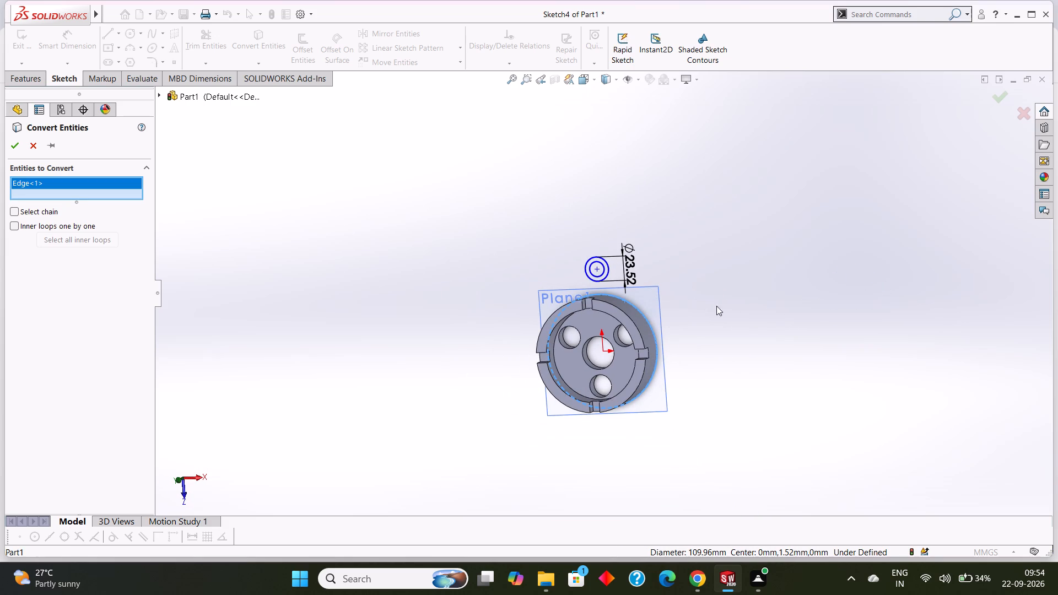
middle_drag(727, 308, 741, 282)
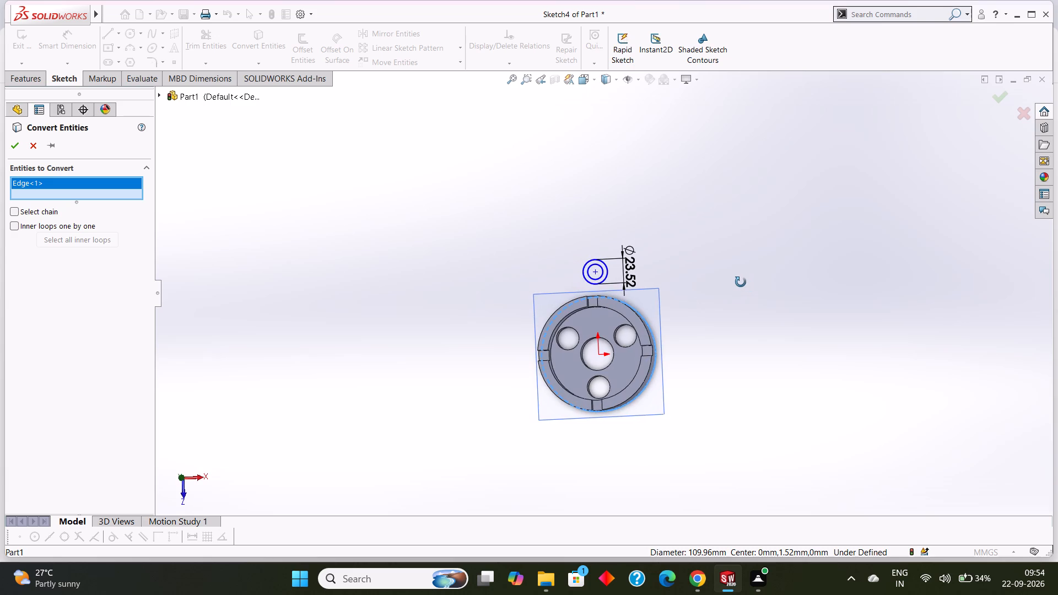
middle_drag(741, 282, 744, 265)
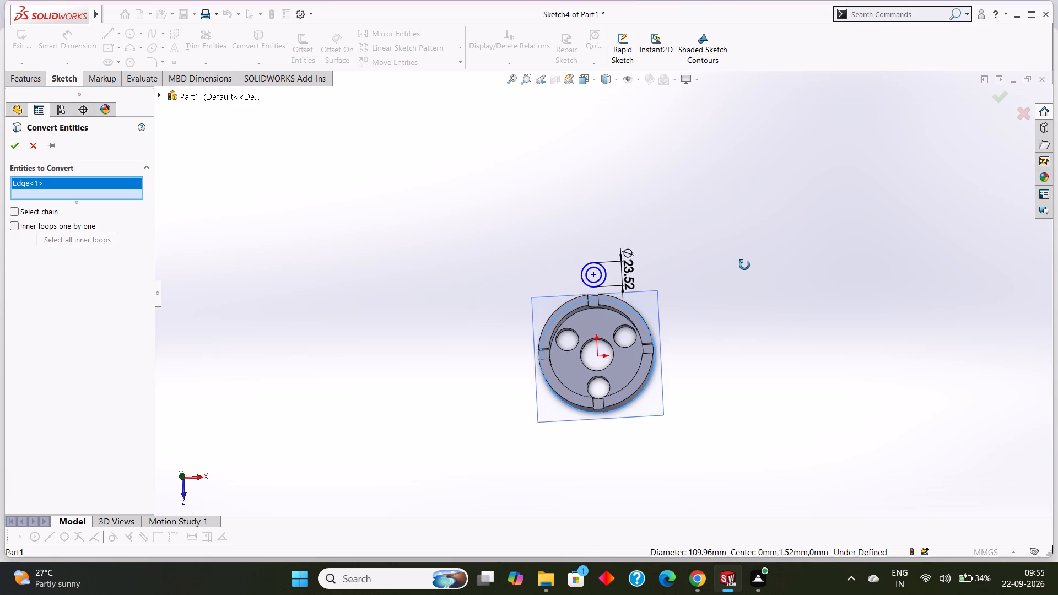
middle_drag(744, 265, 735, 276)
click(653, 289)
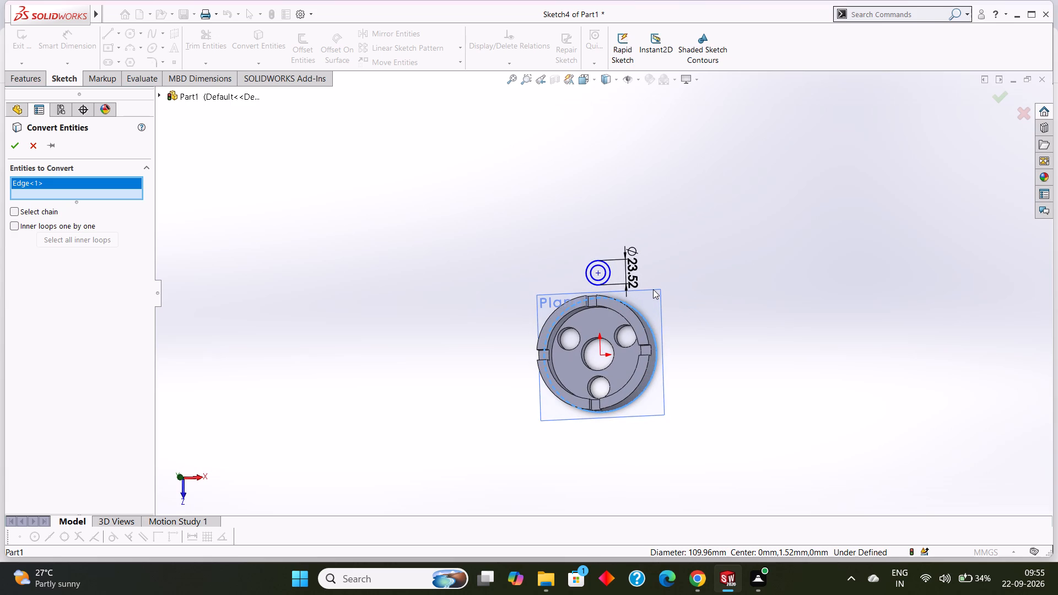
key(ctrl+8)
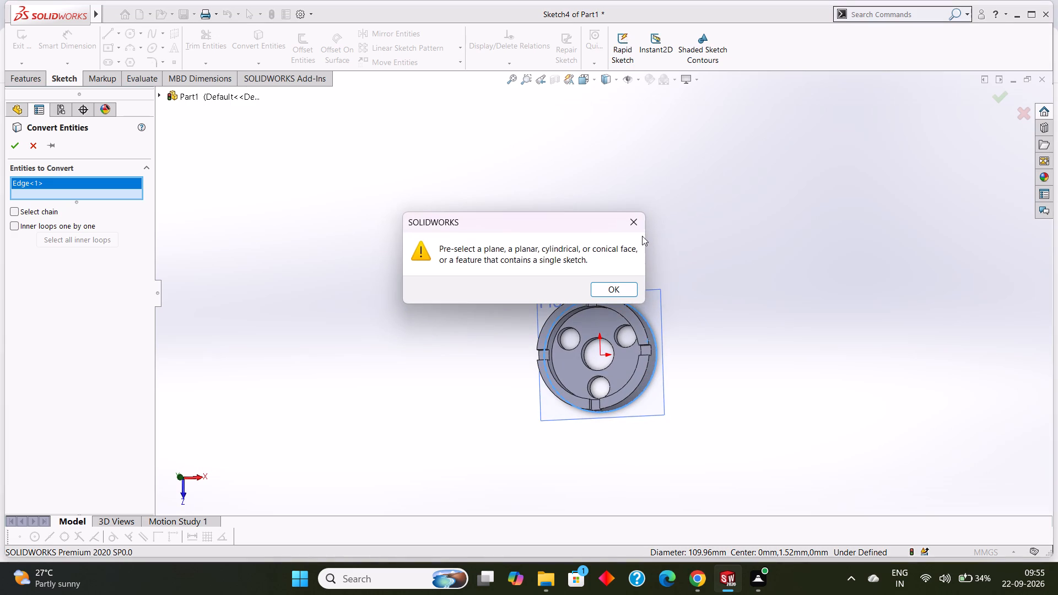
click(633, 224)
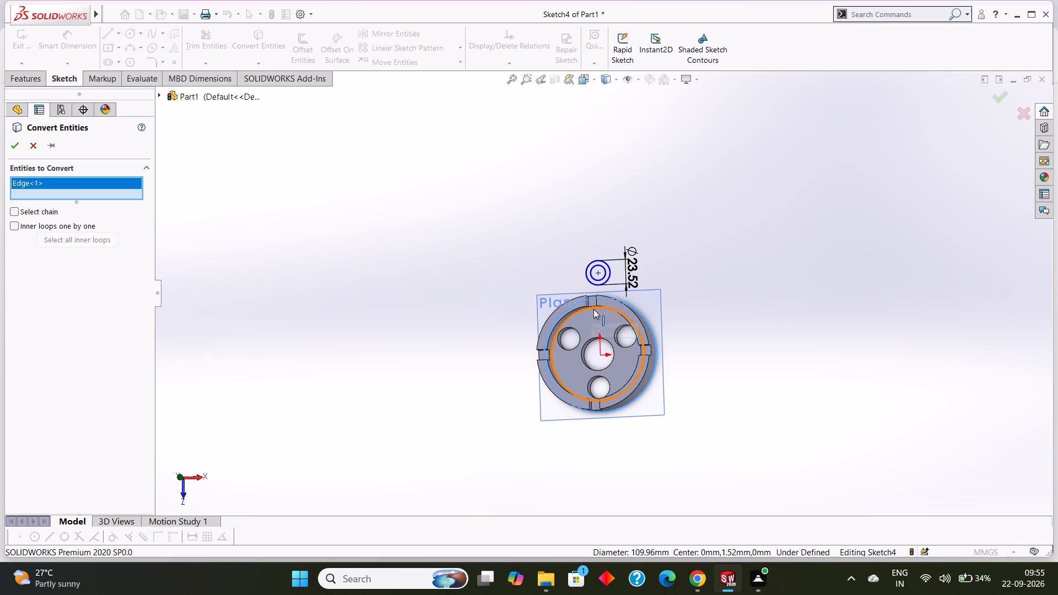
click(600, 309)
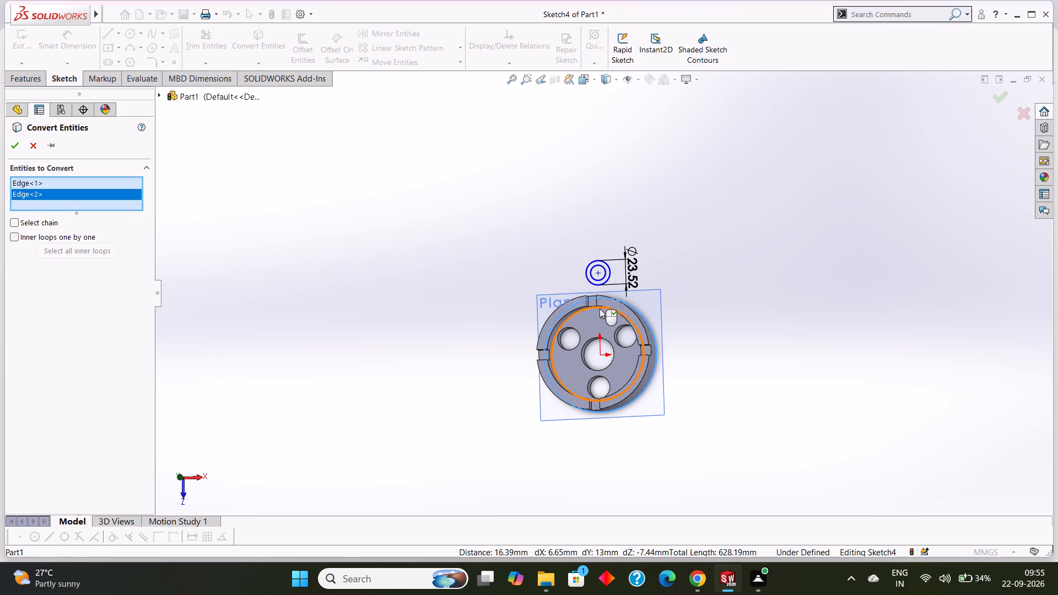
click(14, 143)
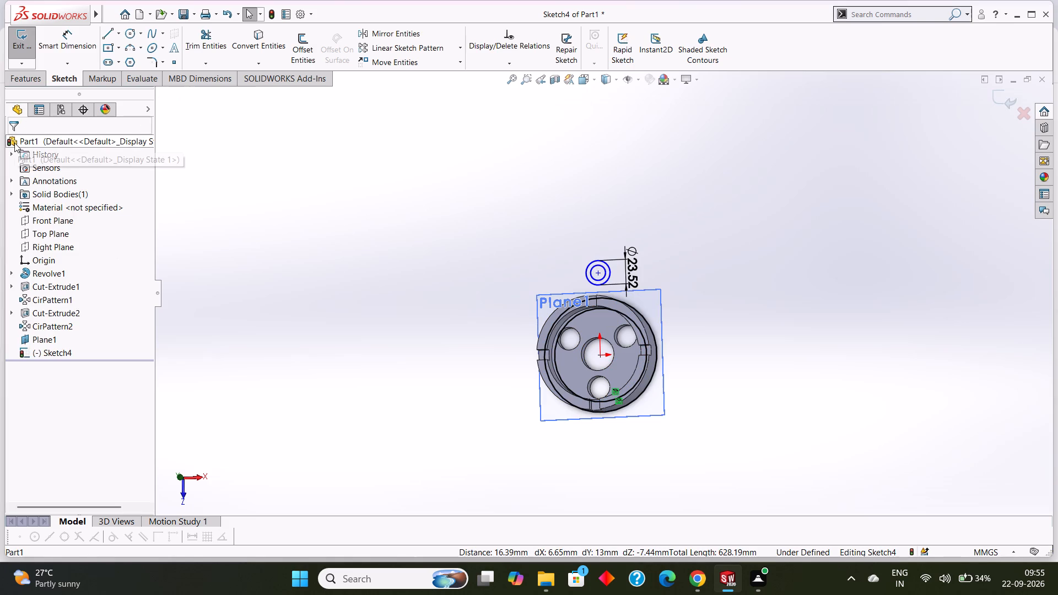
Draw a vertical line about 25 mm long from the lug's outer circle's left quadrant to the ring's outer edge, viewed normal to Plane1.
middle_drag(787, 291, 804, 301)
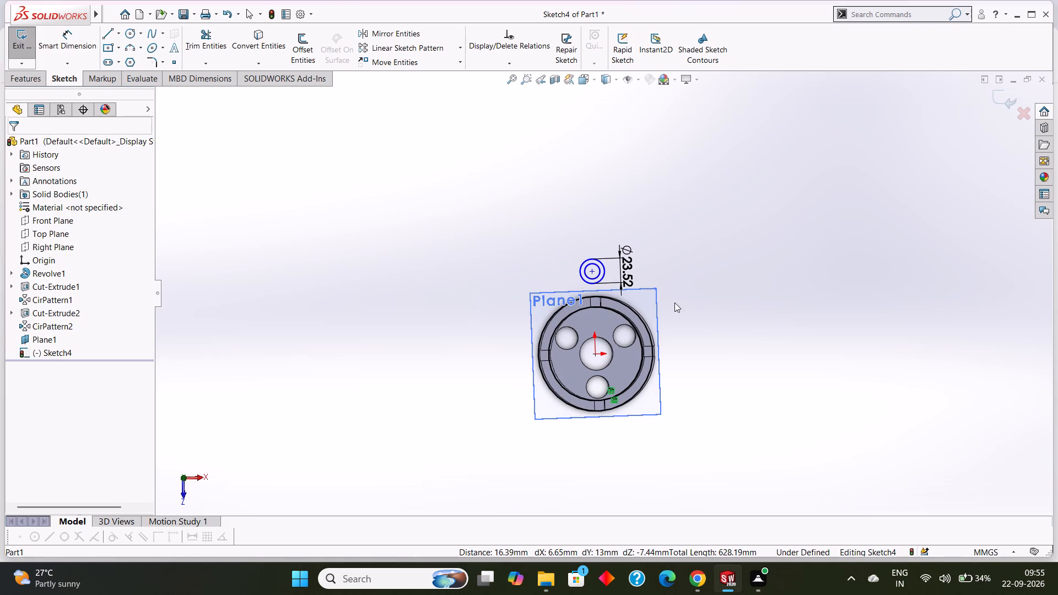
click(650, 288)
middle_drag(792, 329, 779, 338)
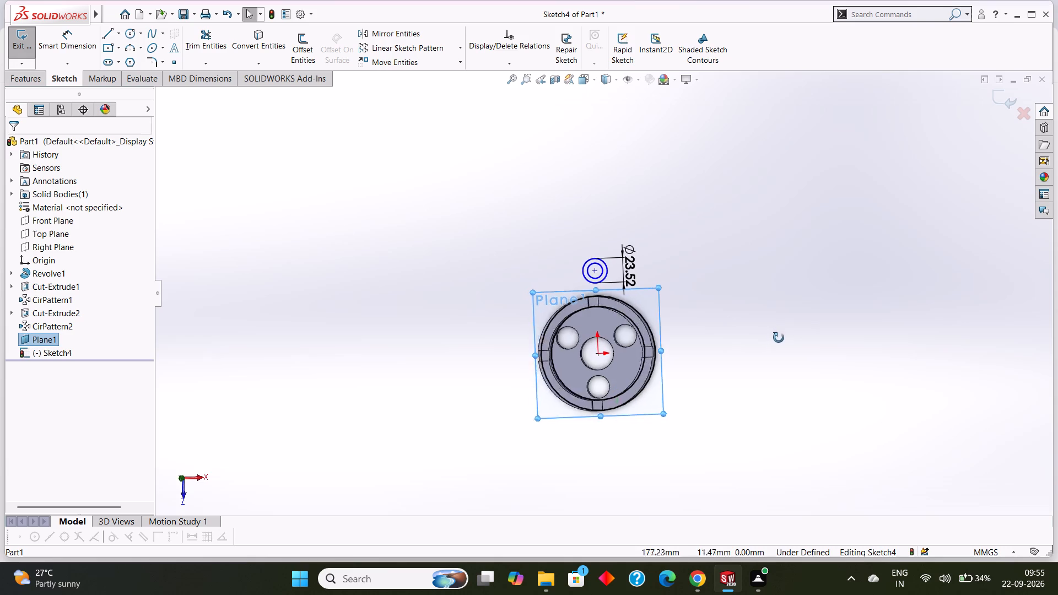
middle_drag(779, 338, 765, 344)
click(647, 288)
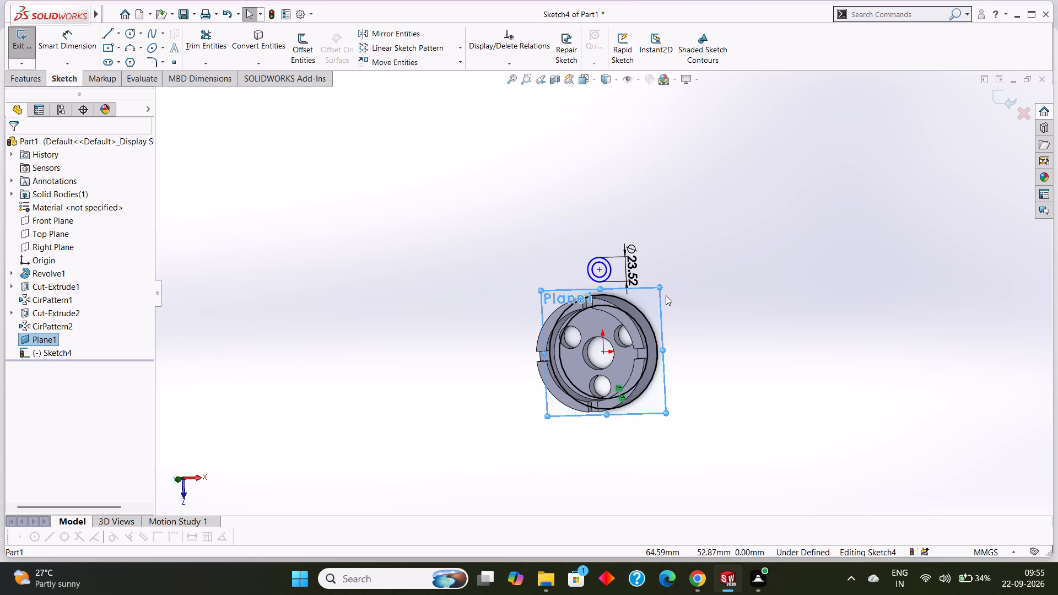
key(ctrl+8)
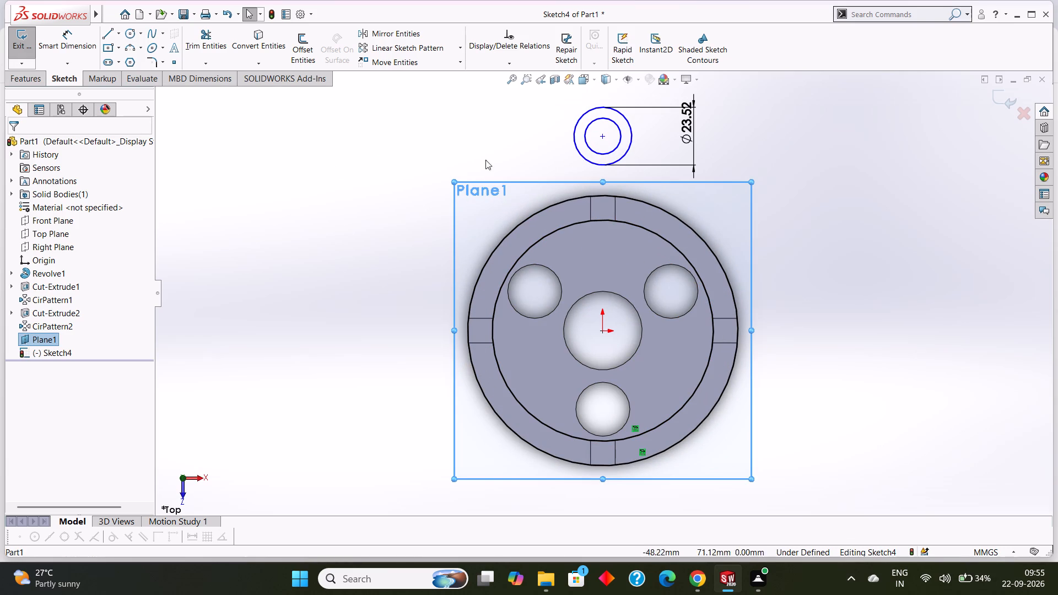
click(108, 33)
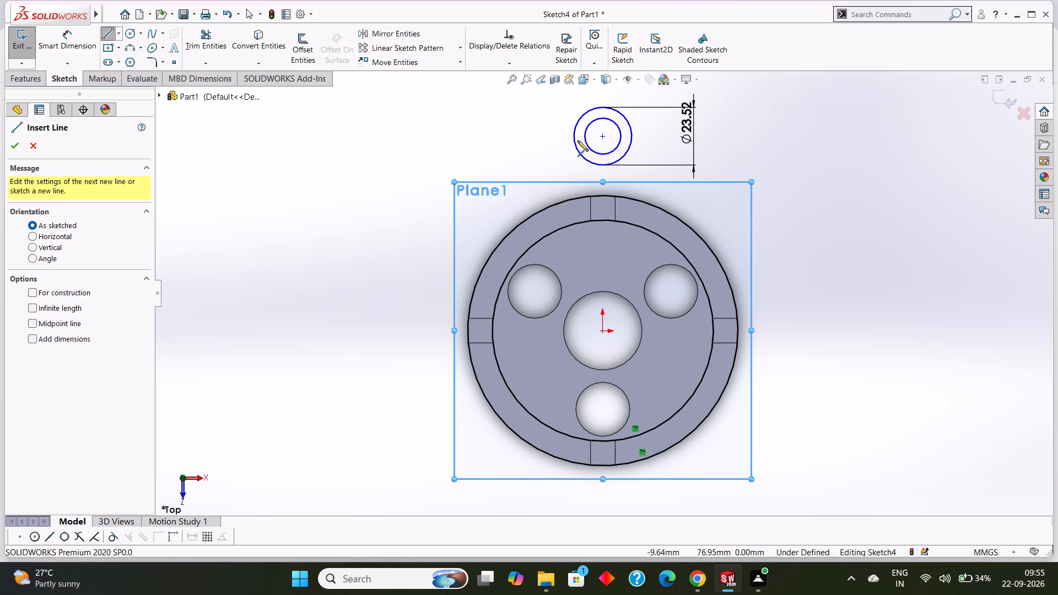
click(575, 135)
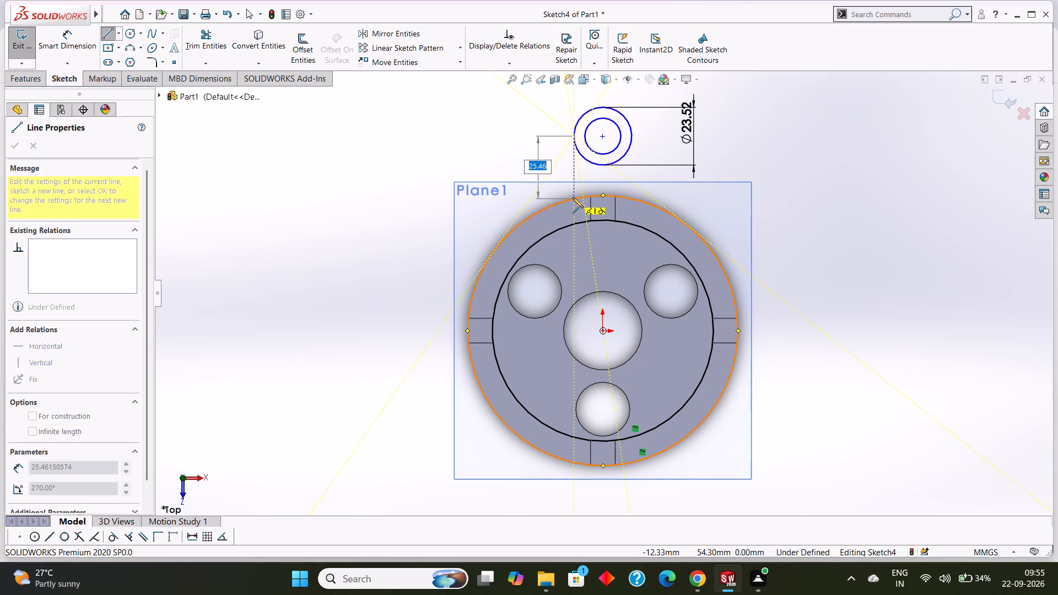
click(573, 197)
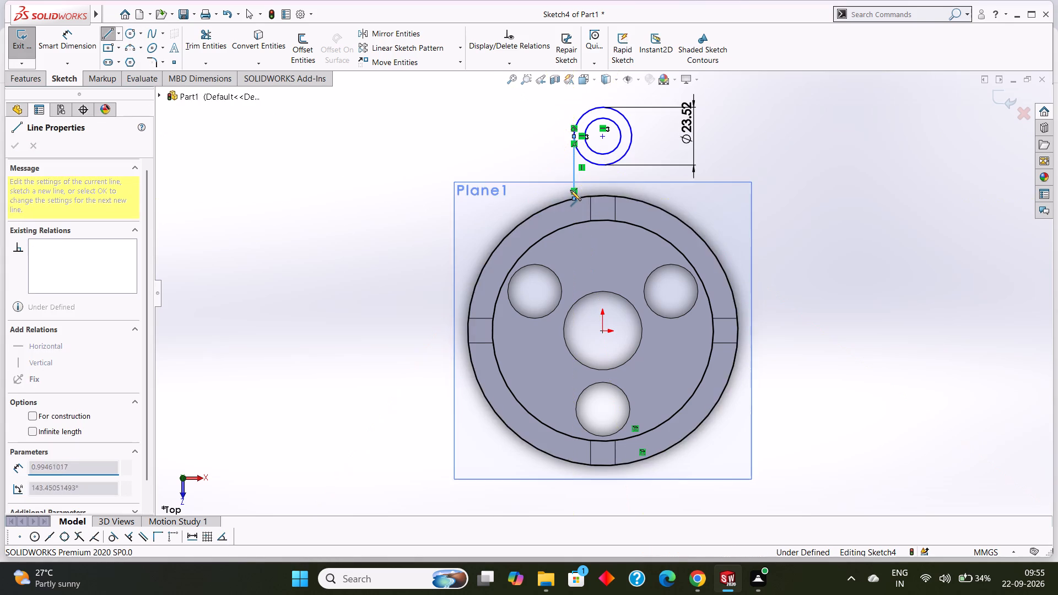
right_click(515, 123)
click(541, 131)
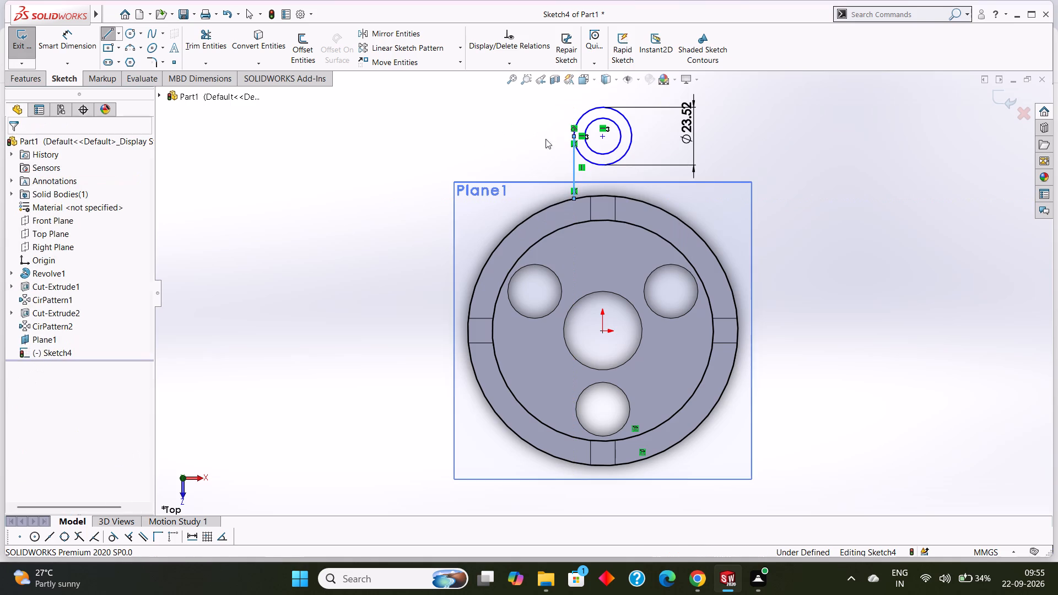
Draw a matching vertical line from the right quadrant of the lug's outer circle down to the ring's outer edge.
scroll(667, 182, up, 1)
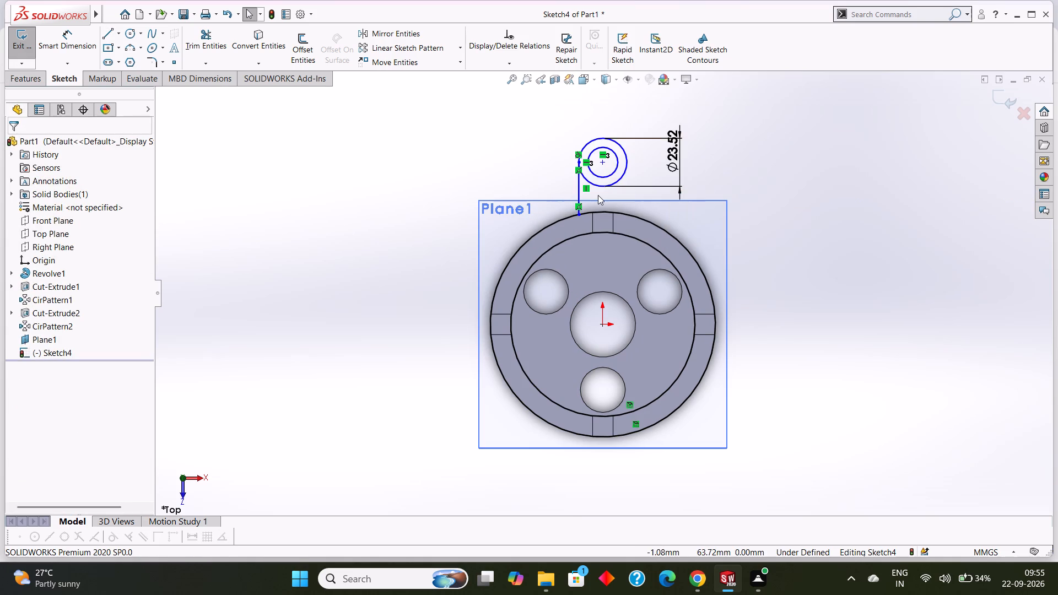
scroll(597, 196, down, 2)
scroll(597, 196, up, 1)
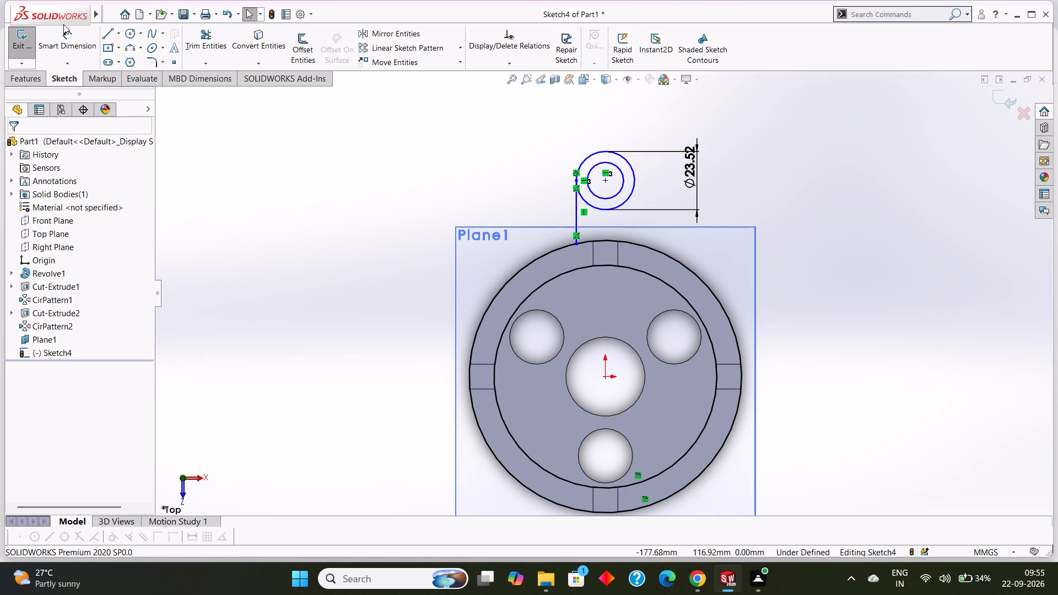
click(110, 34)
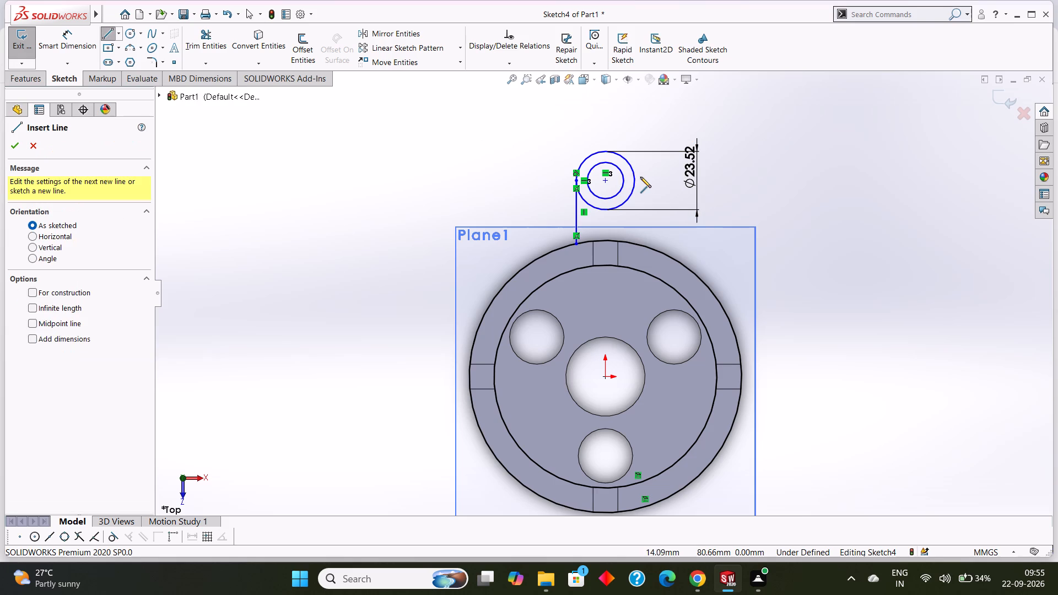
click(634, 180)
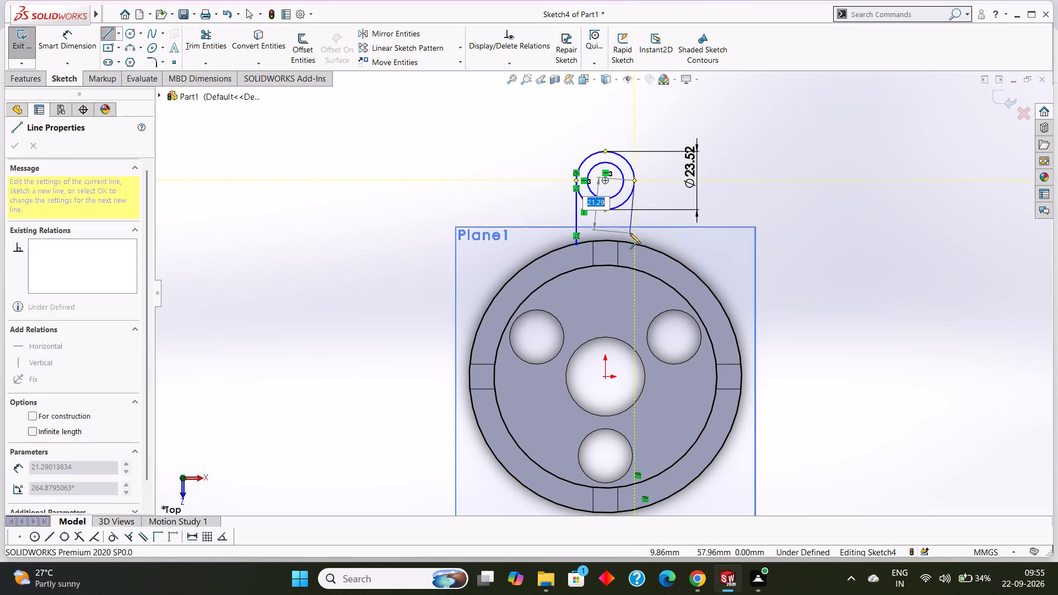
click(634, 242)
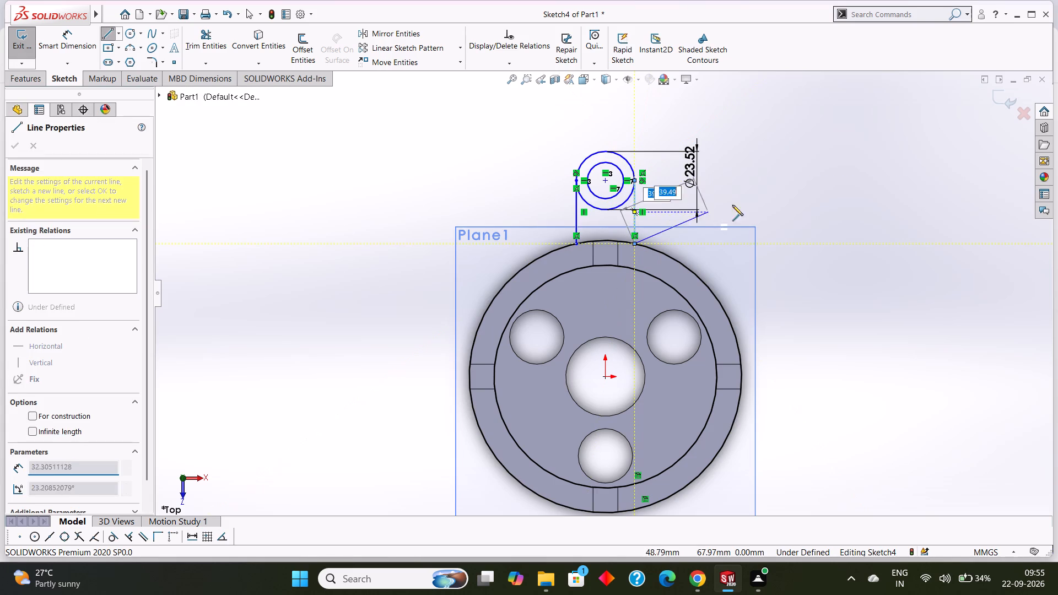
right_click(760, 197)
click(775, 205)
middle_click(811, 252)
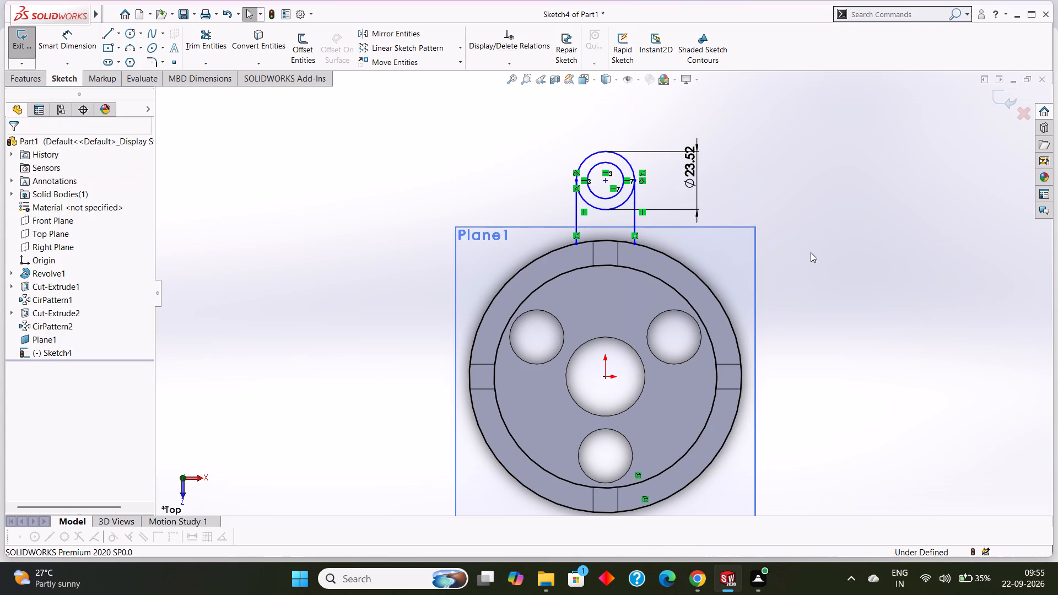
Trim away the lower half of the lug's outer circle between the two vertical lines.
scroll(811, 252, up, 1)
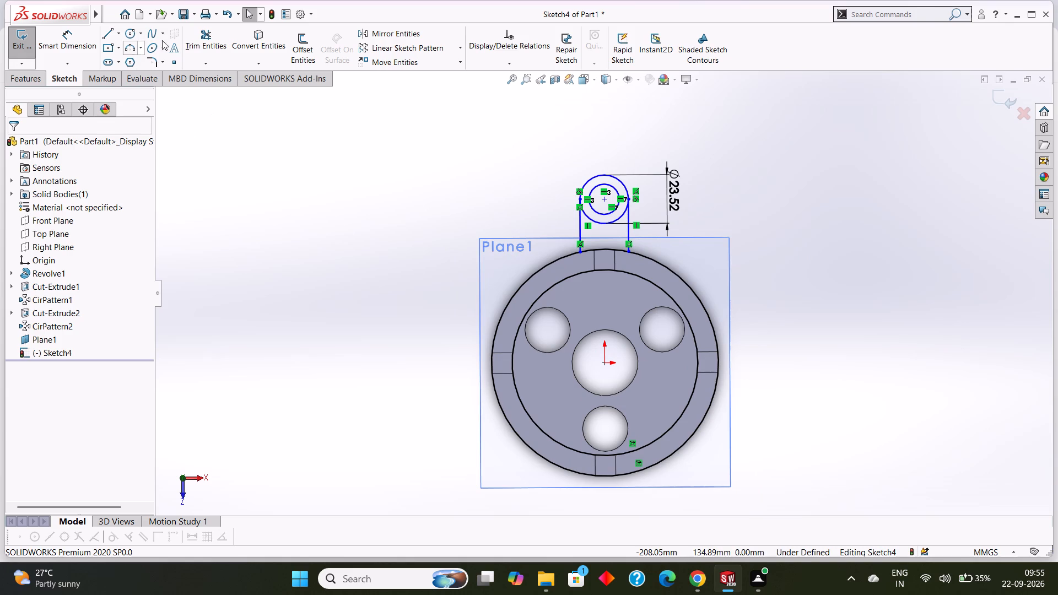
click(193, 41)
scroll(593, 217, down, 6)
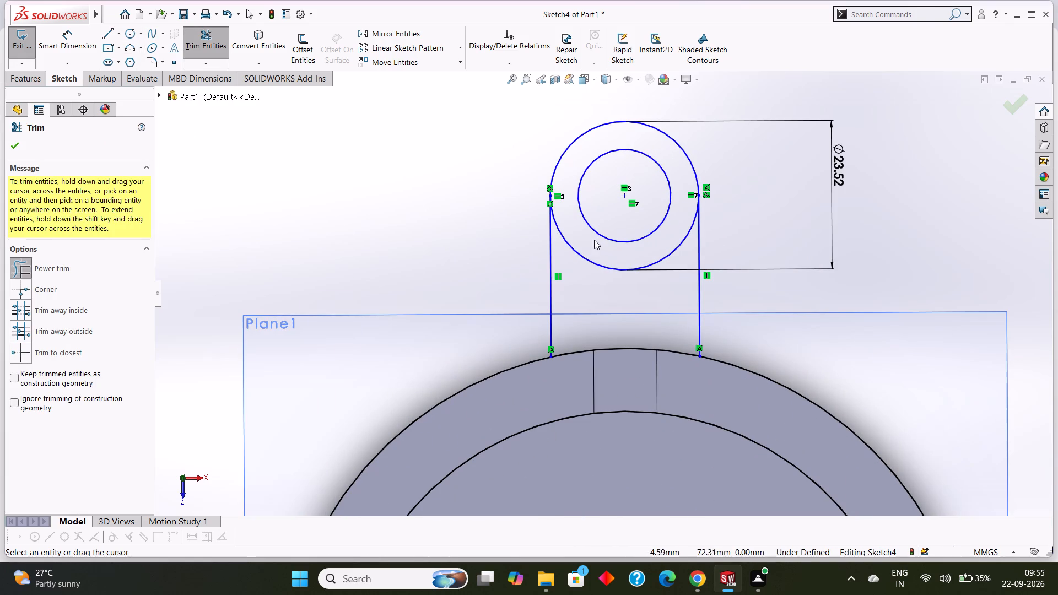
drag(579, 266, 609, 257)
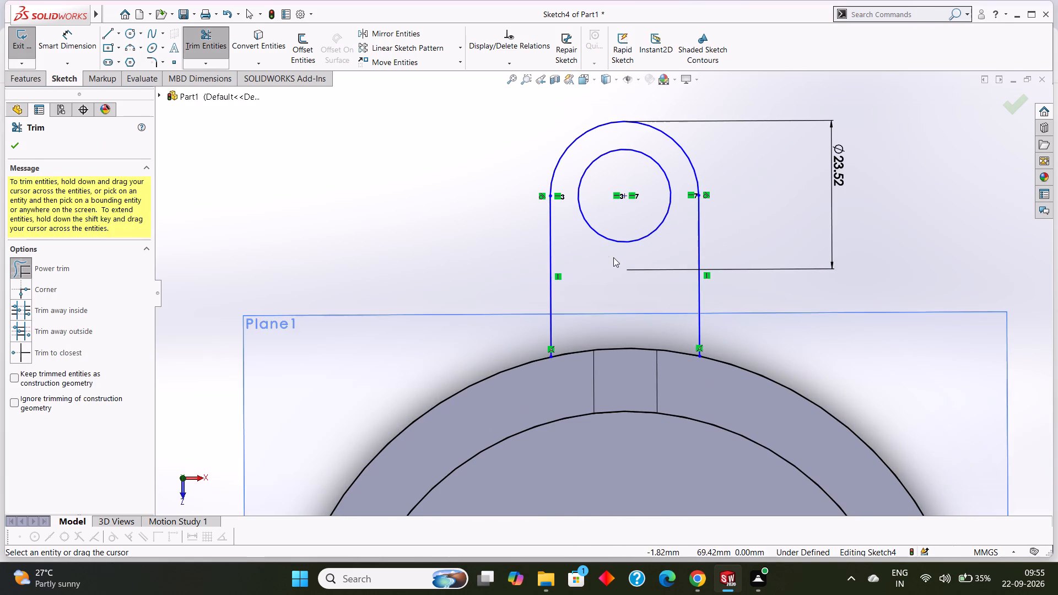
scroll(606, 257, up, 3)
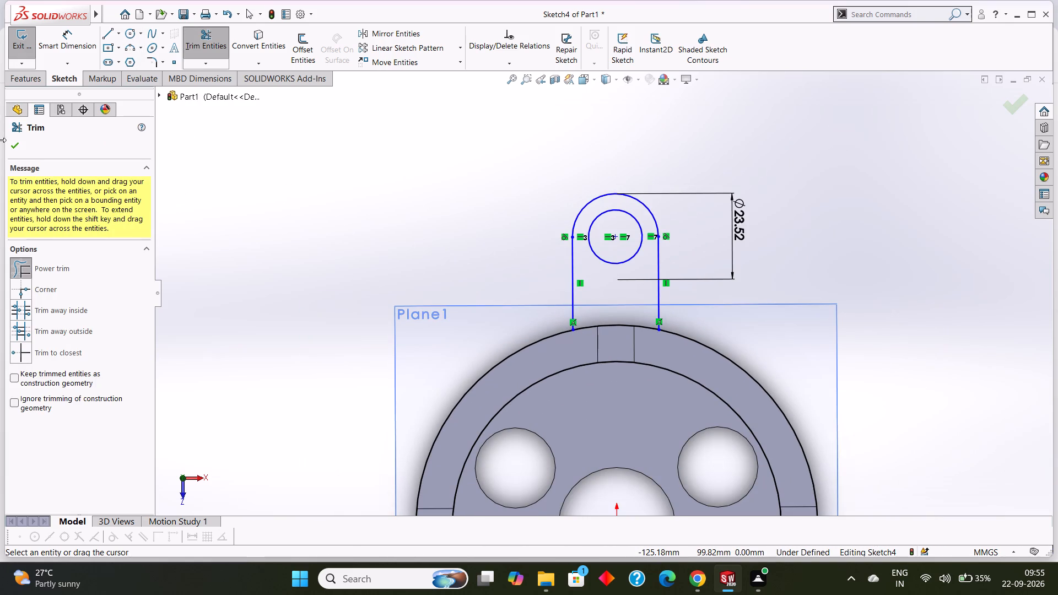
click(16, 149)
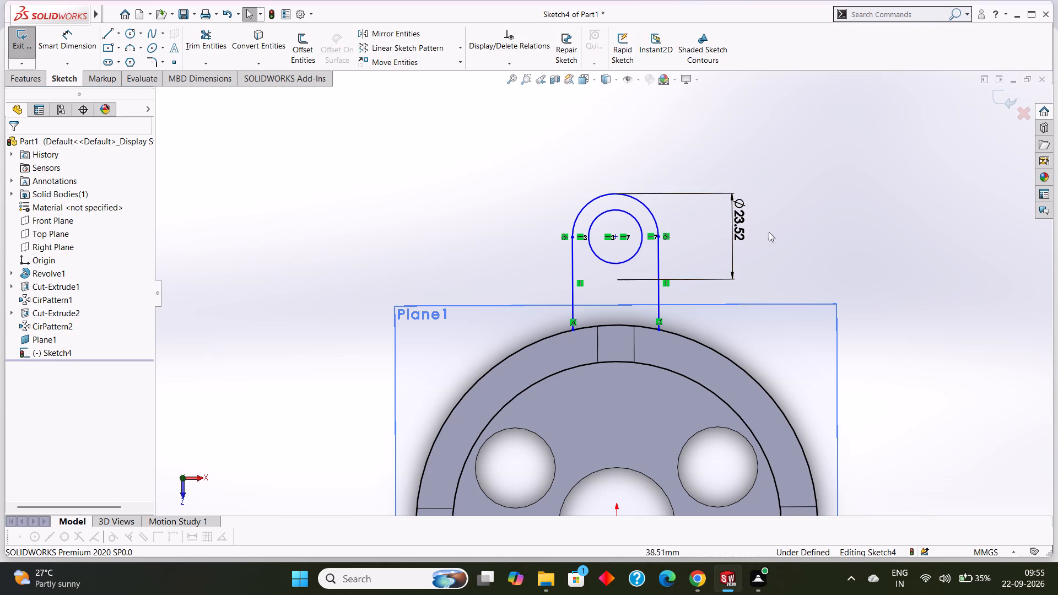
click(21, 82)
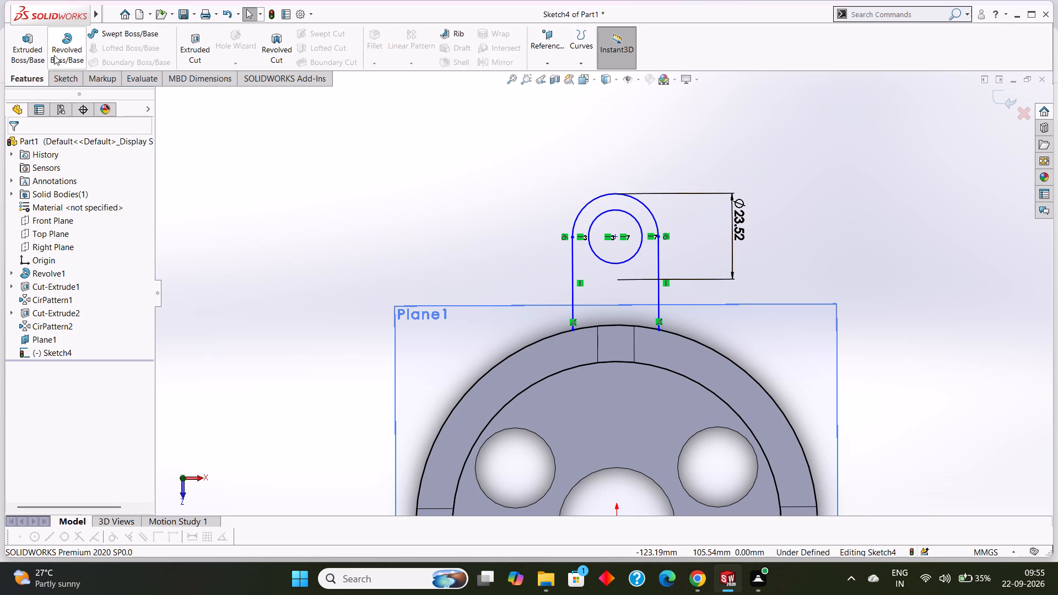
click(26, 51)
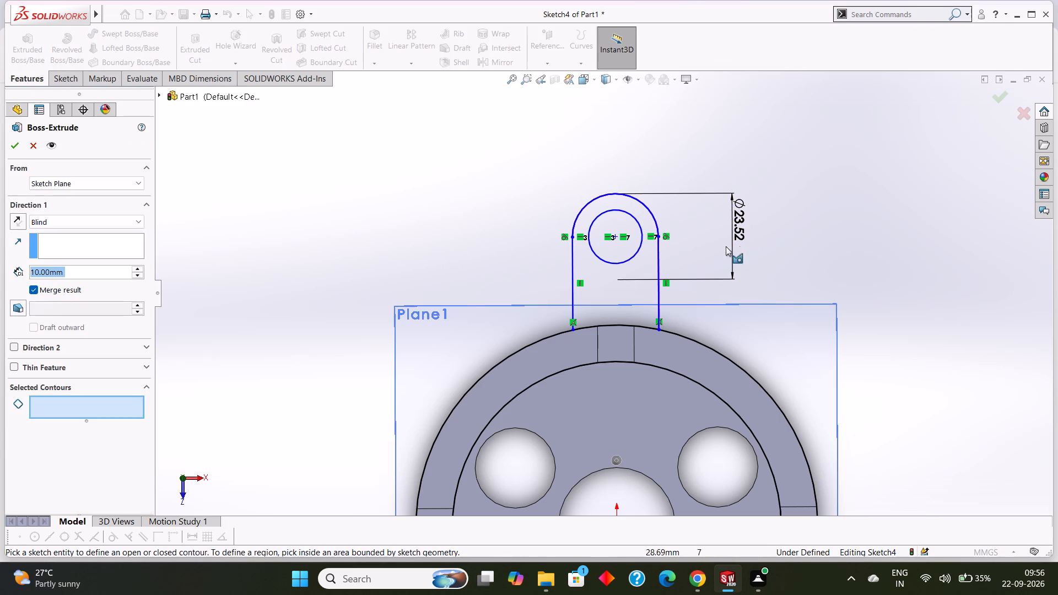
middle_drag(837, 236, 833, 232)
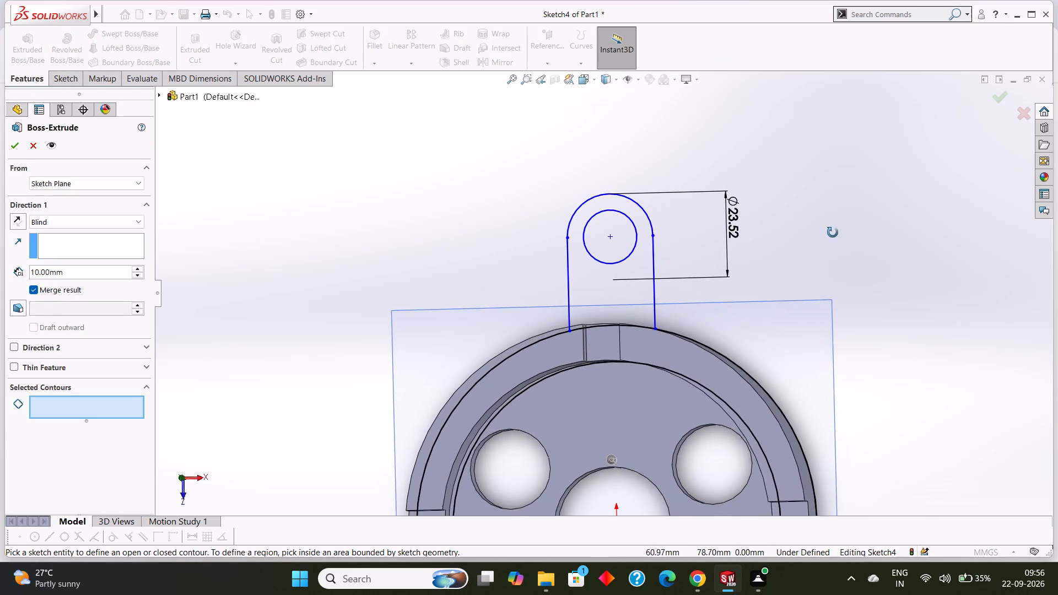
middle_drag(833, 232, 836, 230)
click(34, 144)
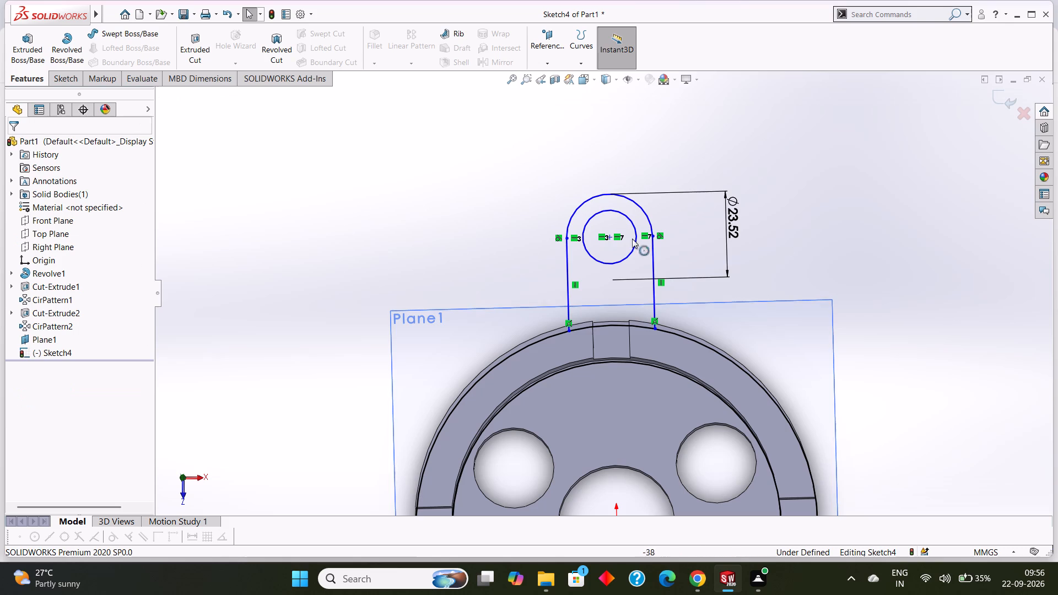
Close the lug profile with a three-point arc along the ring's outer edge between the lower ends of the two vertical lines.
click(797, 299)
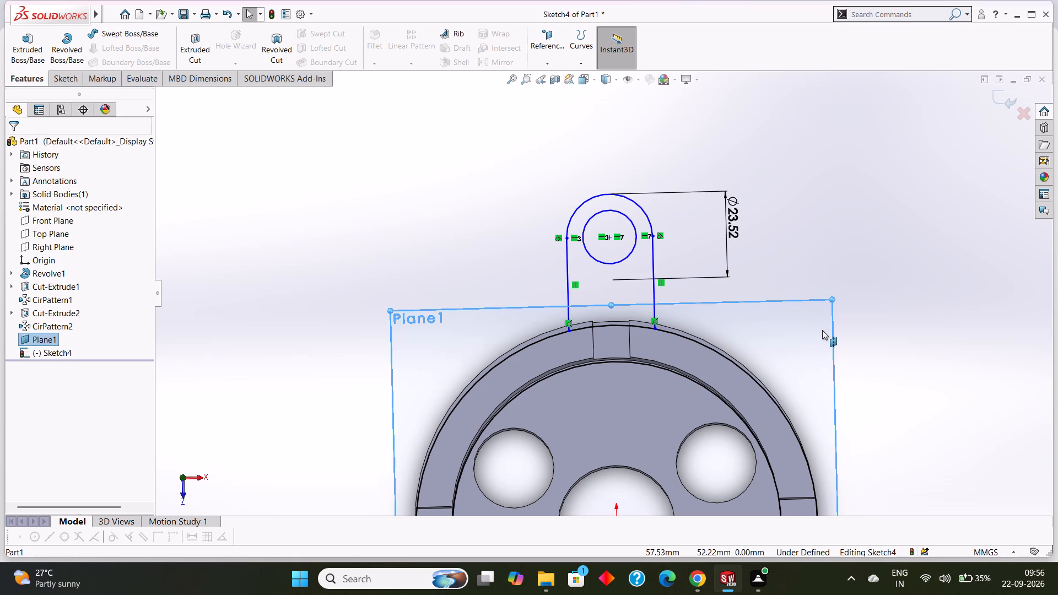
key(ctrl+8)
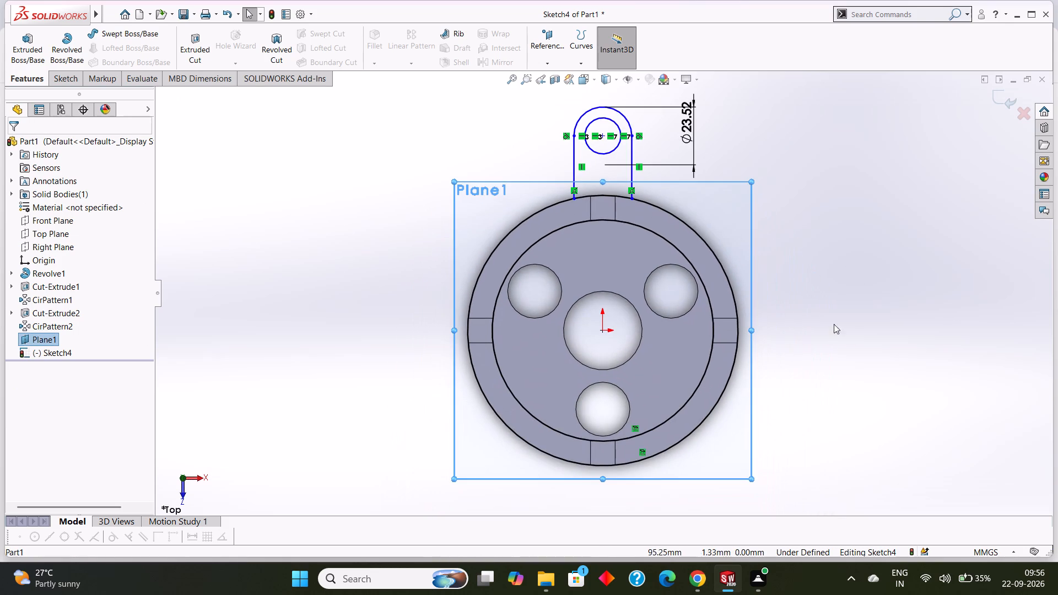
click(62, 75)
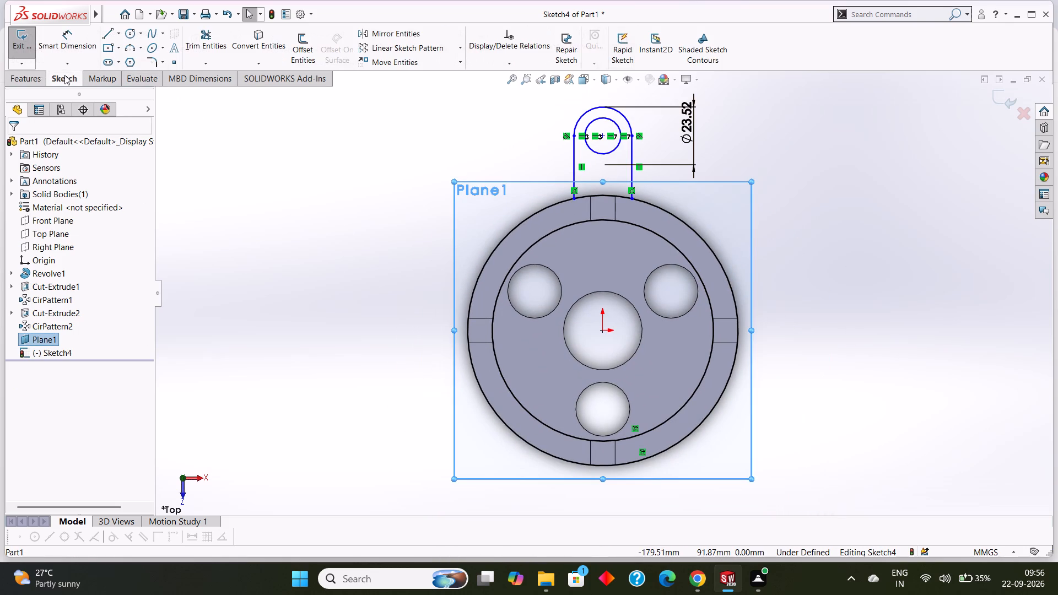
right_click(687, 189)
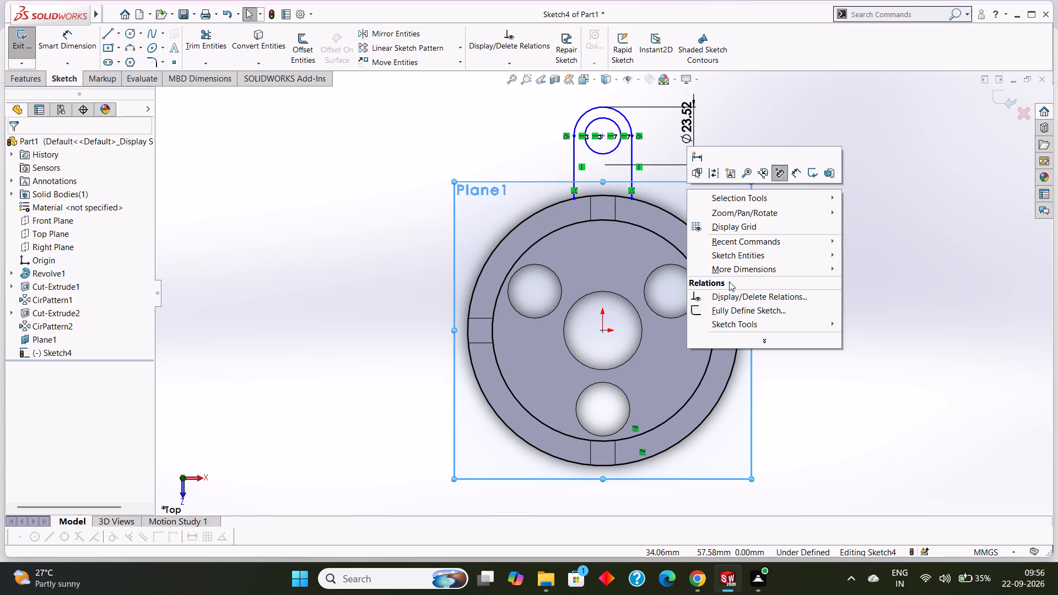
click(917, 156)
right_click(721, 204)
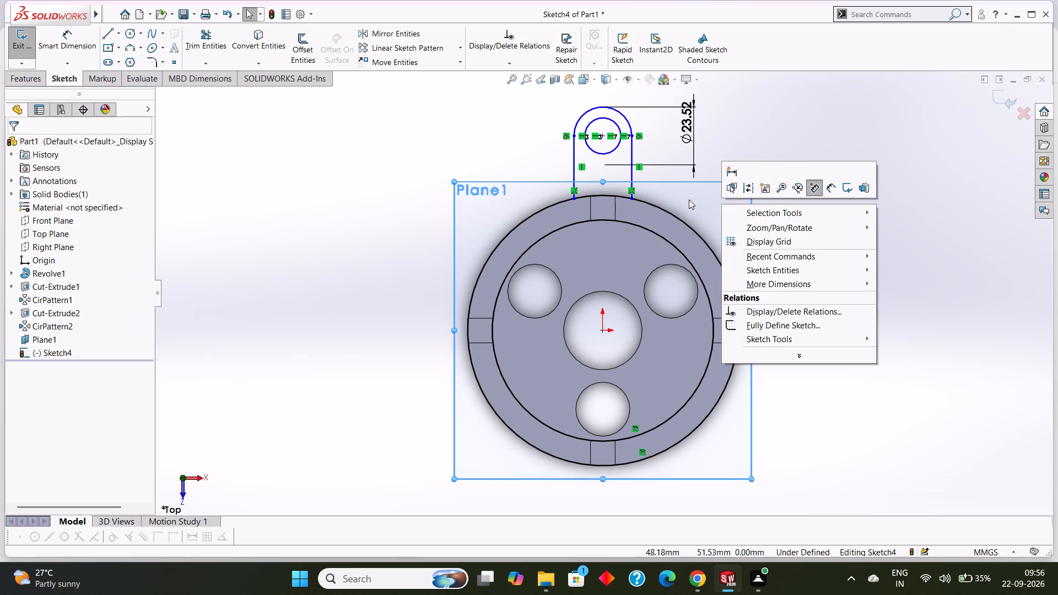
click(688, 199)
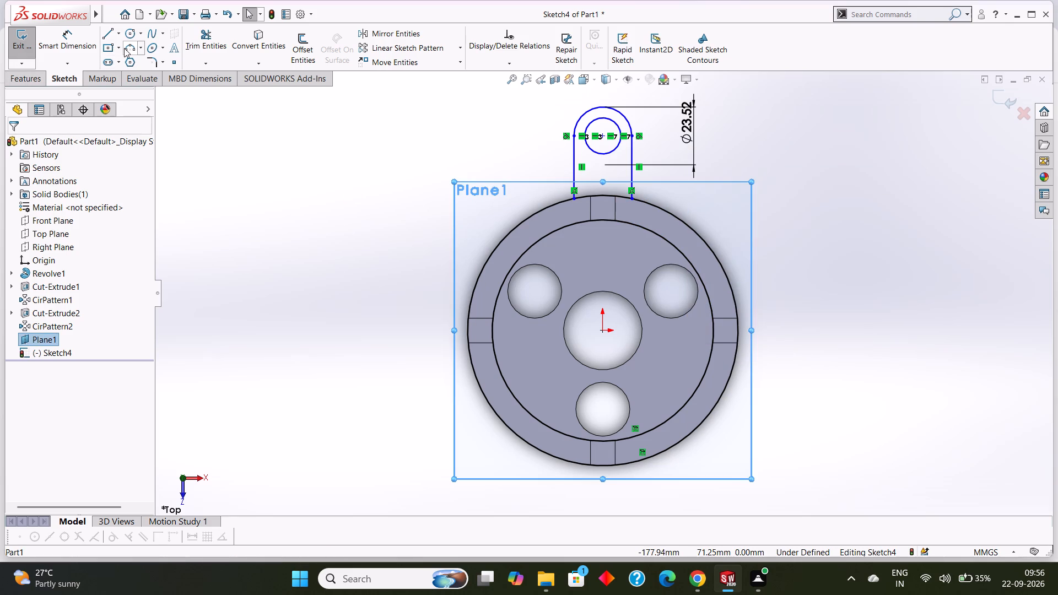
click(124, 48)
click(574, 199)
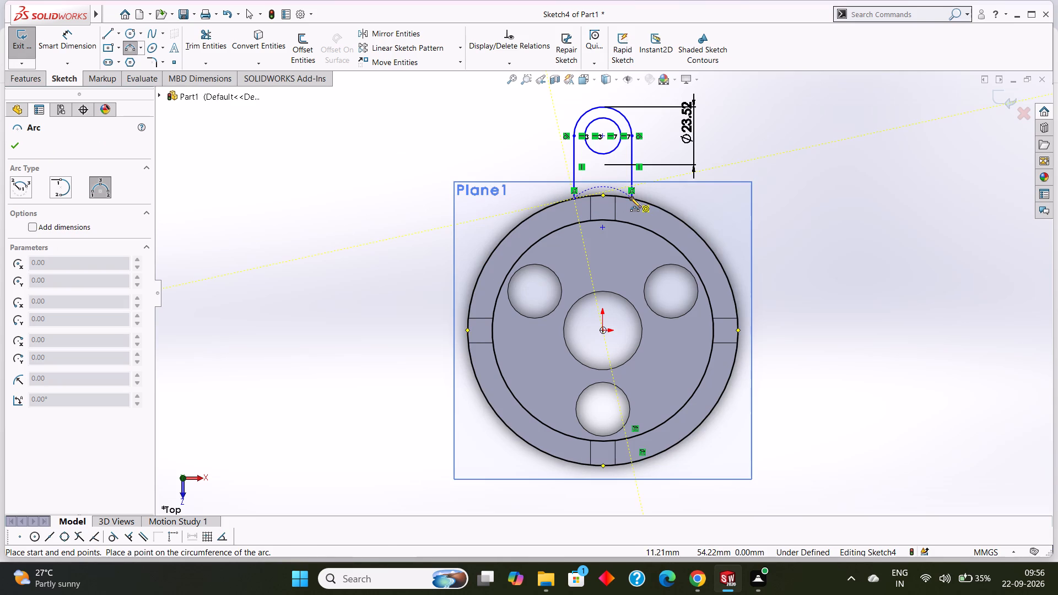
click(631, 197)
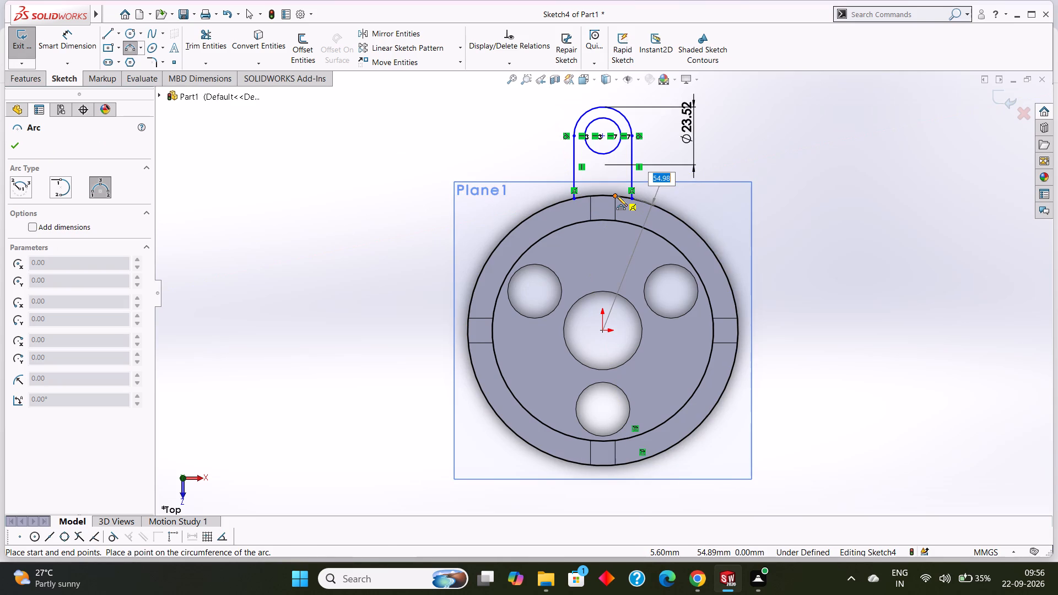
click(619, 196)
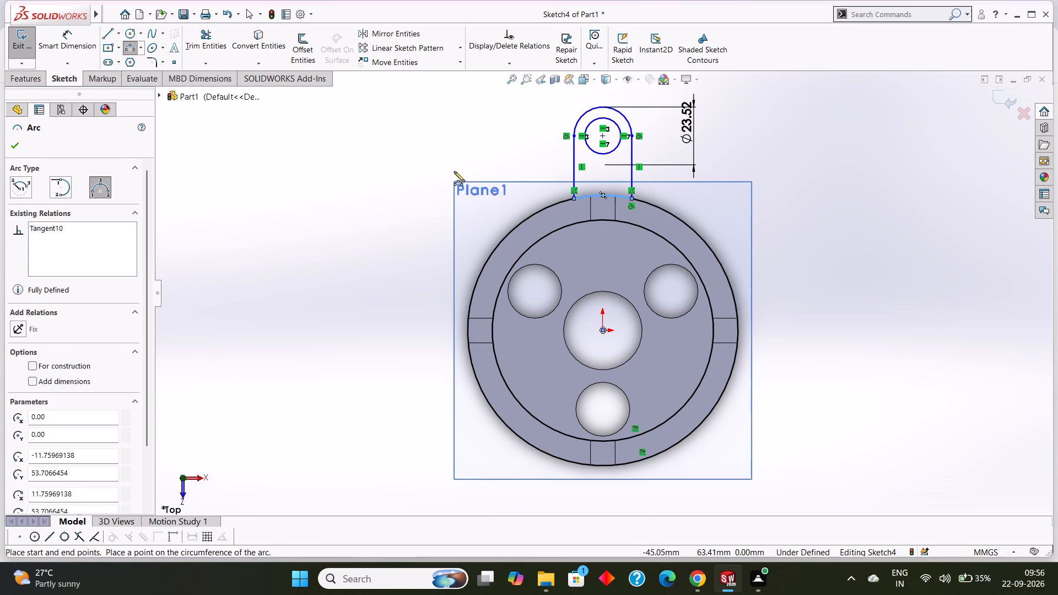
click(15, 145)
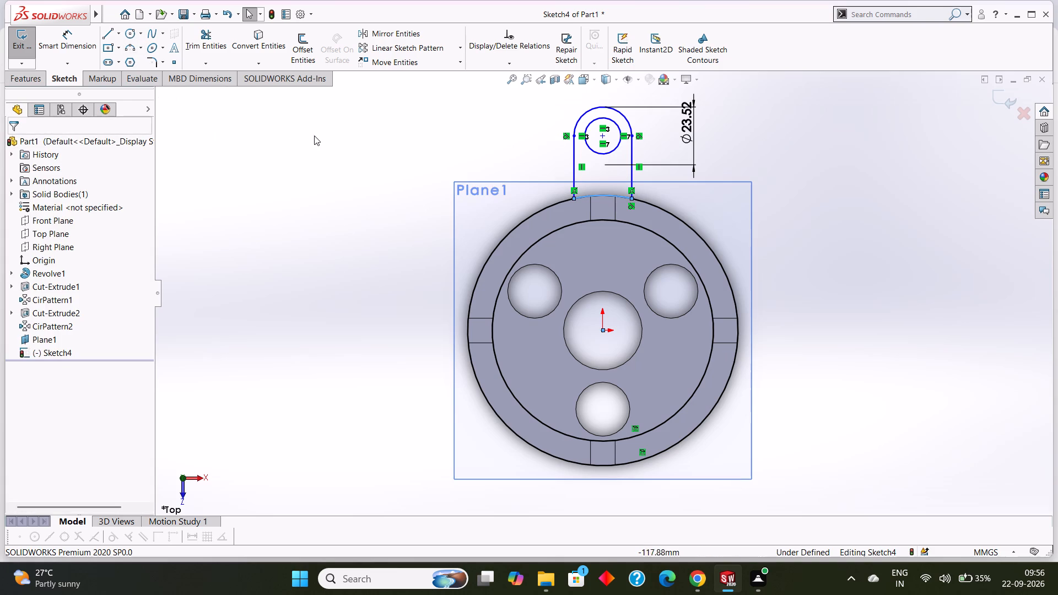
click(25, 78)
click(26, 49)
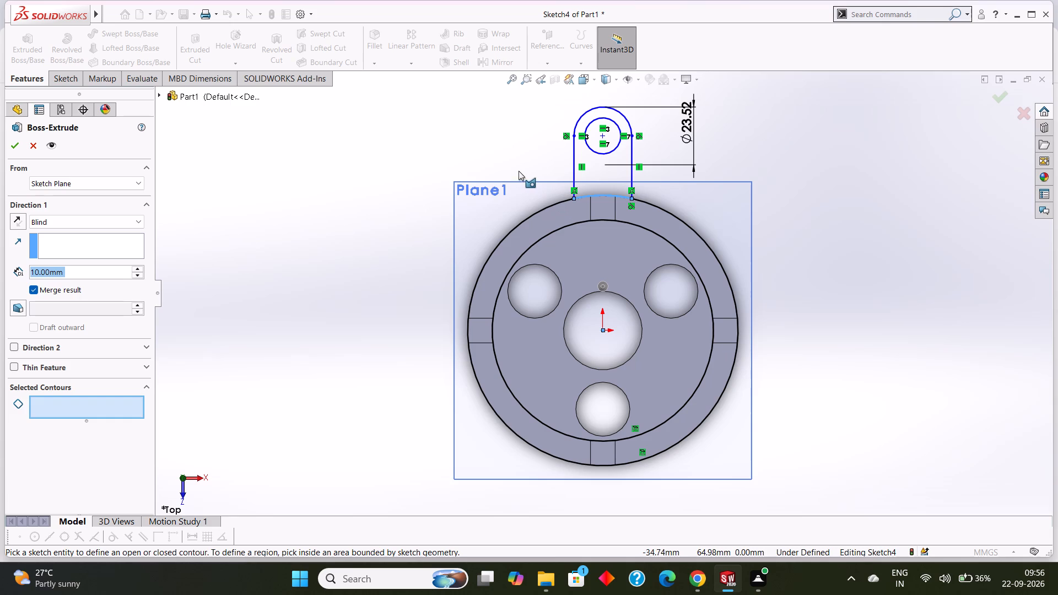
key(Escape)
Undo the closing arc, the lug circle's trim and both vertical lines, back to the two concentric lug circles.
key(ctrl+z)
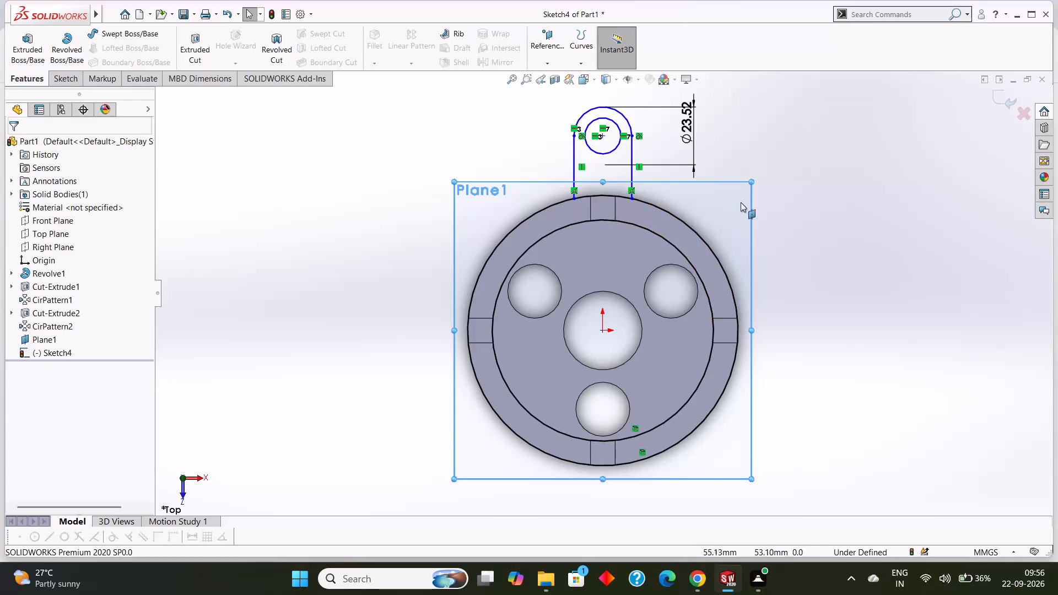
scroll(746, 198, up, 1)
scroll(749, 201, down, 1)
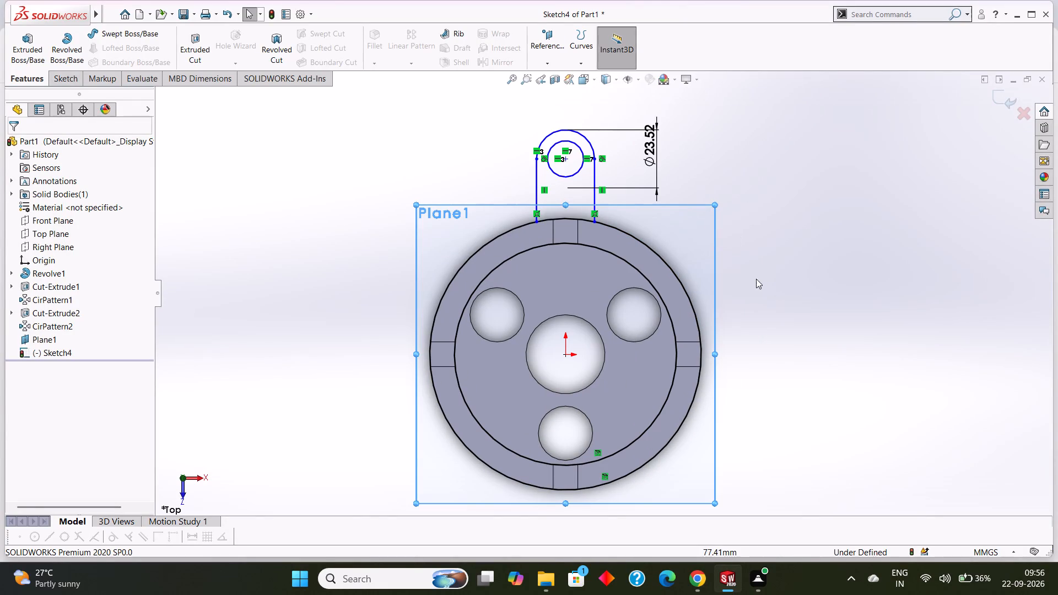
scroll(447, 212, down, 3)
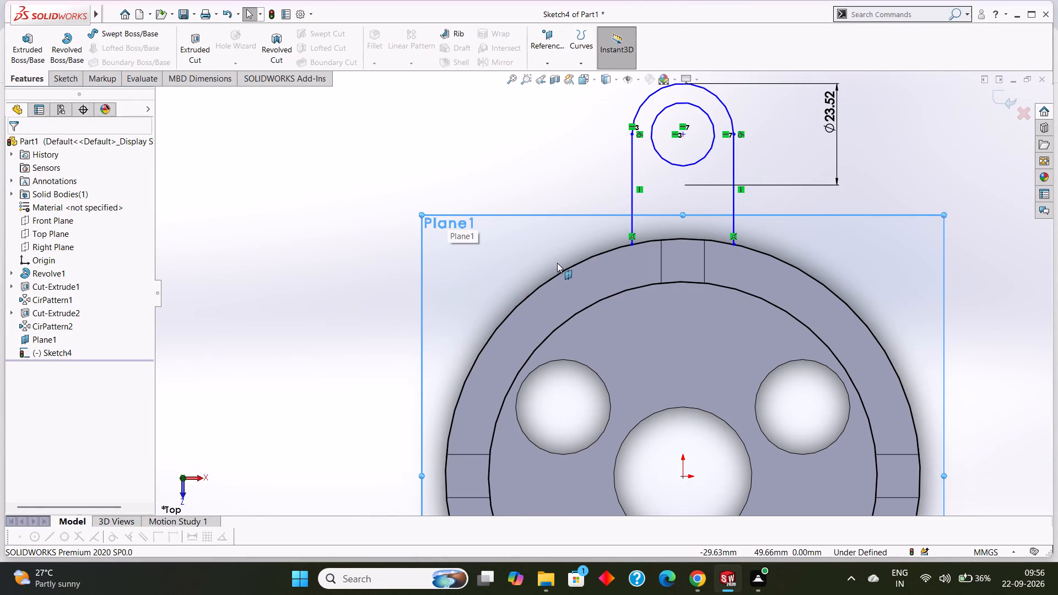
scroll(562, 266, up, 1)
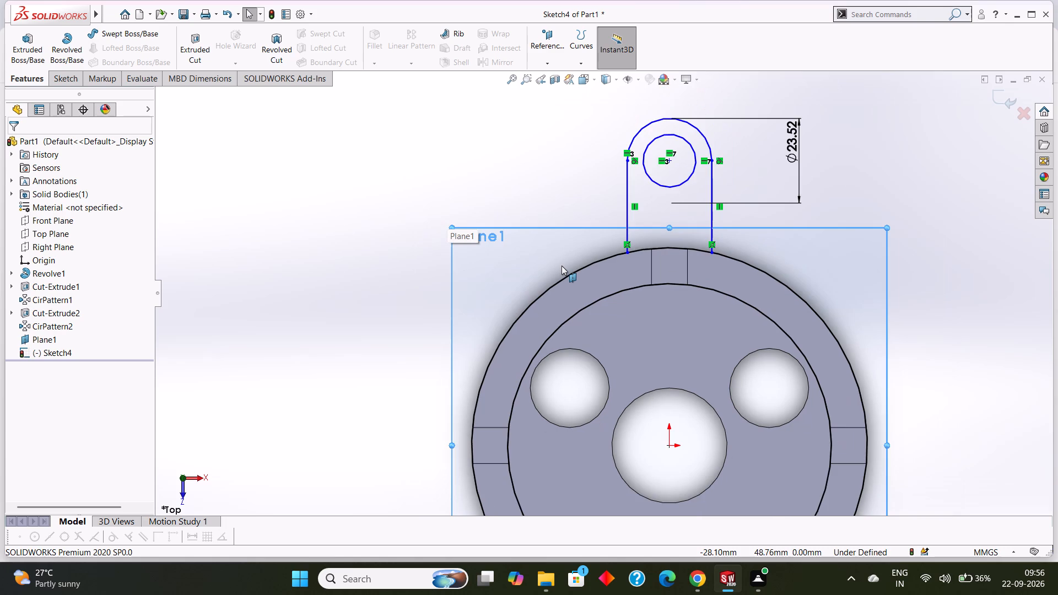
scroll(563, 266, up, 1)
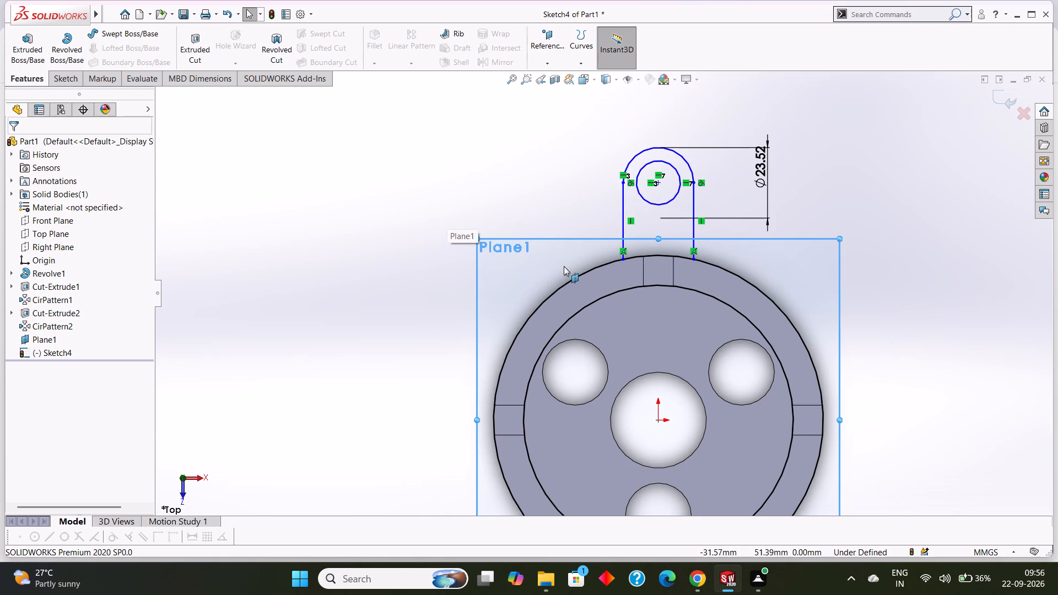
scroll(564, 266, up, 1)
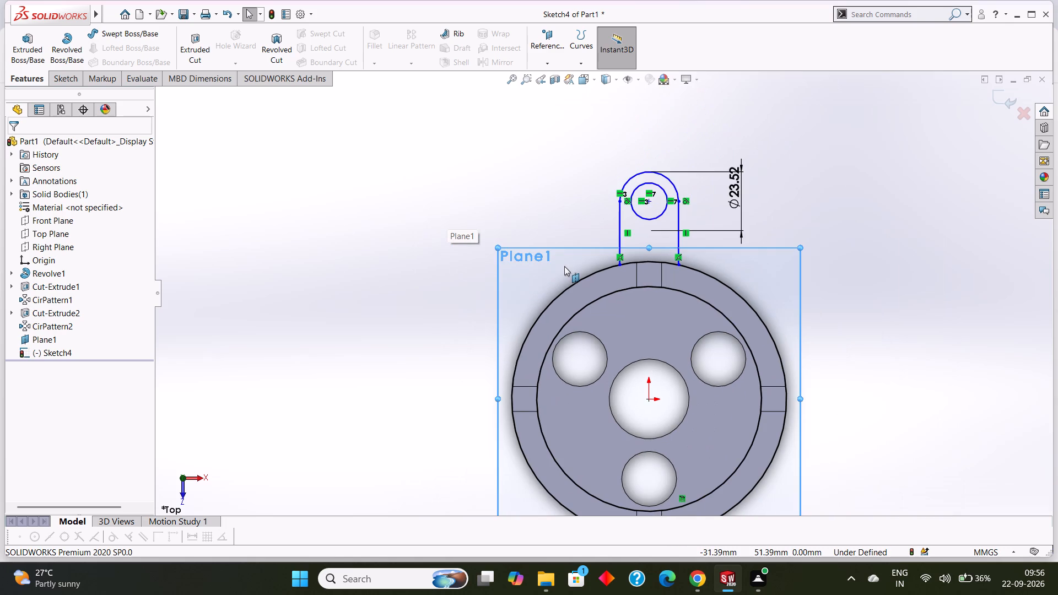
scroll(565, 266, down, 1)
scroll(555, 262, up, 1)
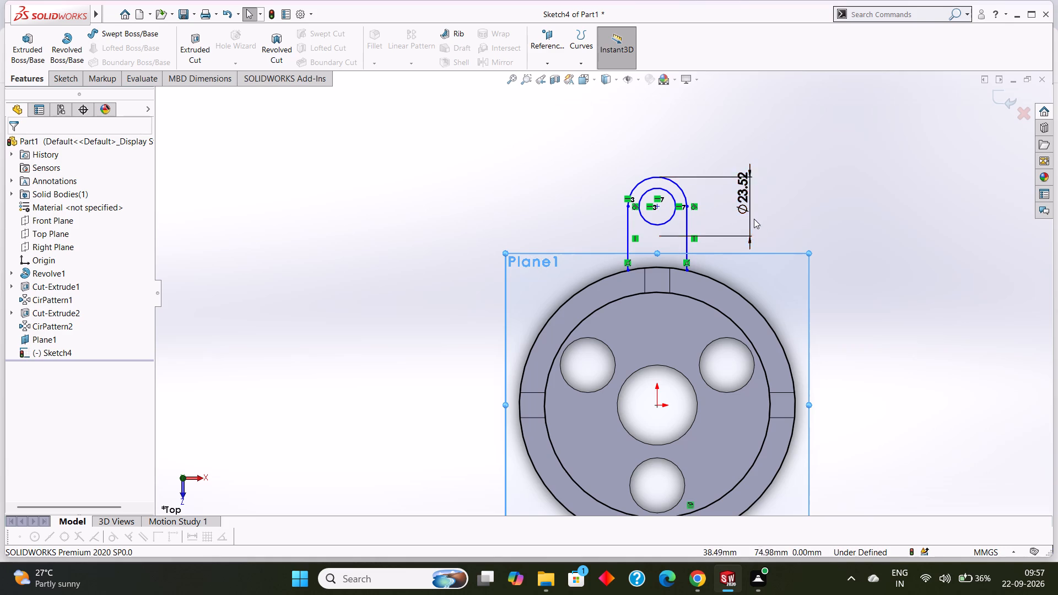
key(ctrl+z)
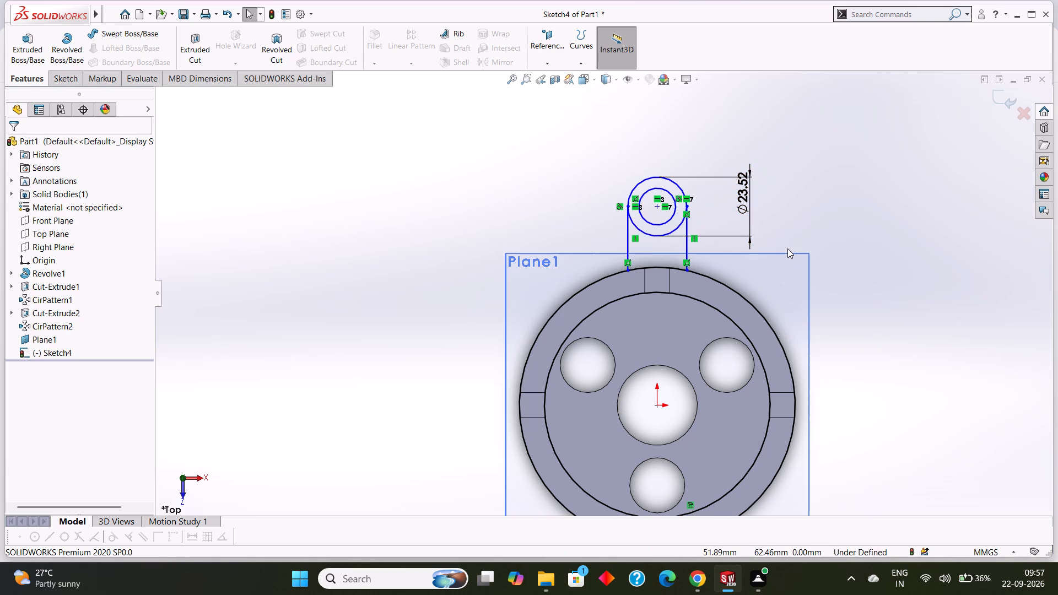
key(ctrl+z)
key(ctrl+z)
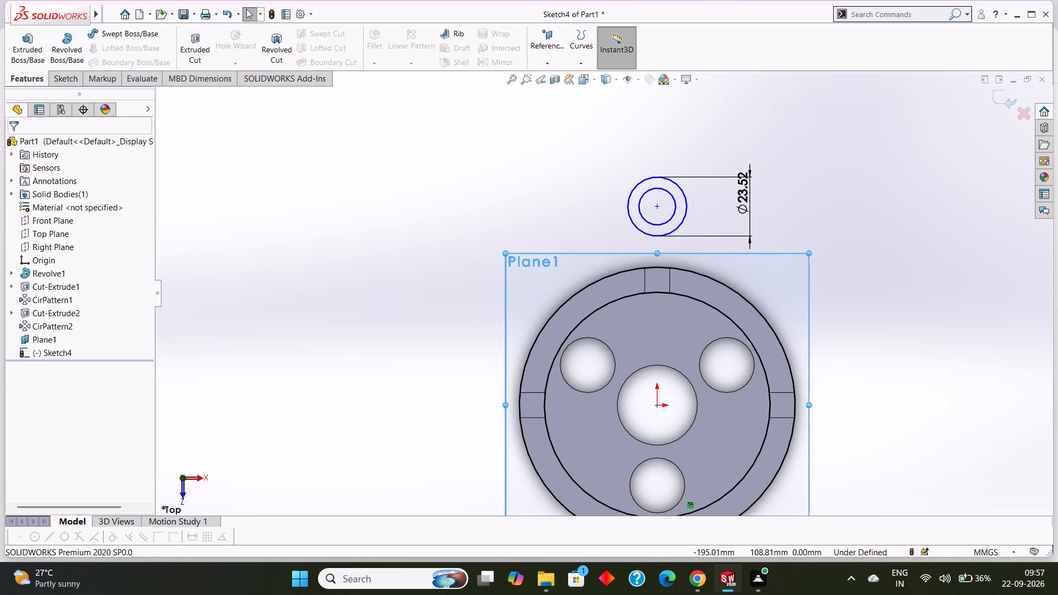
Draw an outward-slanting line about 28.5 mm long from the outer lug circle's left quadrant to the ring's outer edge.
click(70, 75)
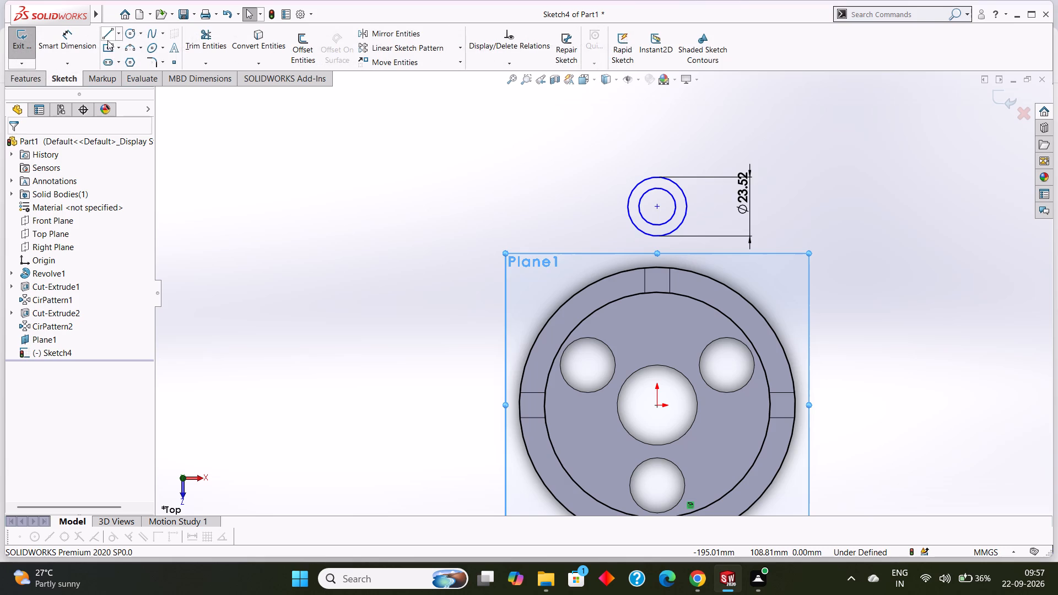
click(110, 34)
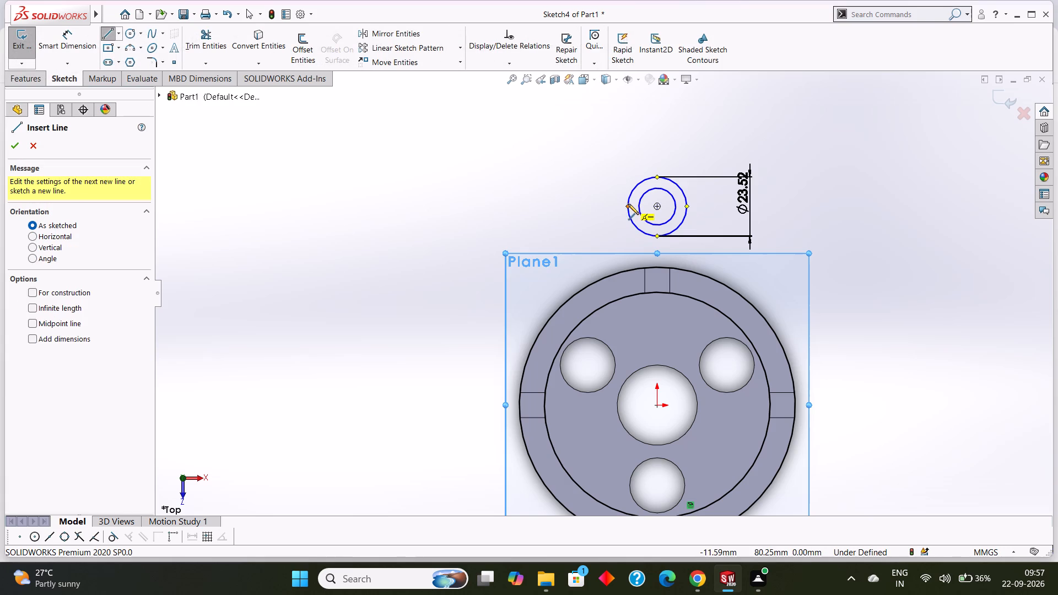
click(628, 205)
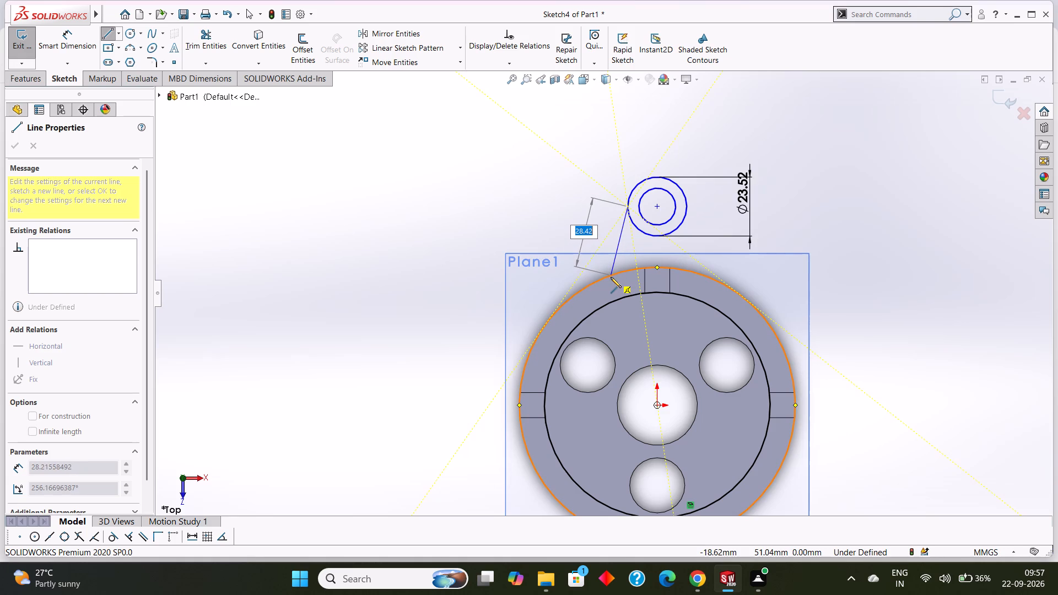
click(611, 278)
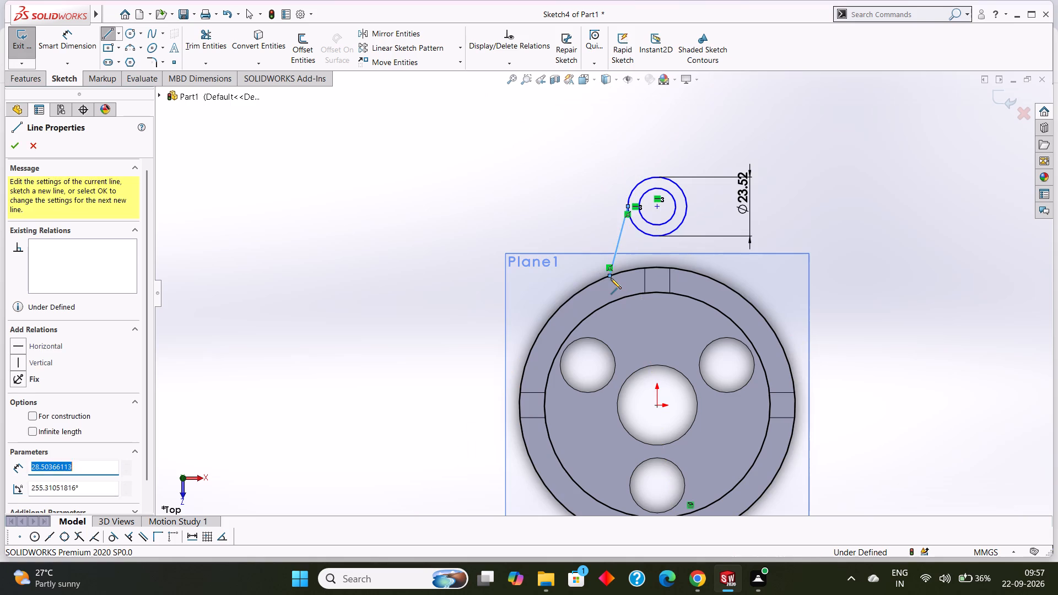
right_click(530, 183)
click(546, 195)
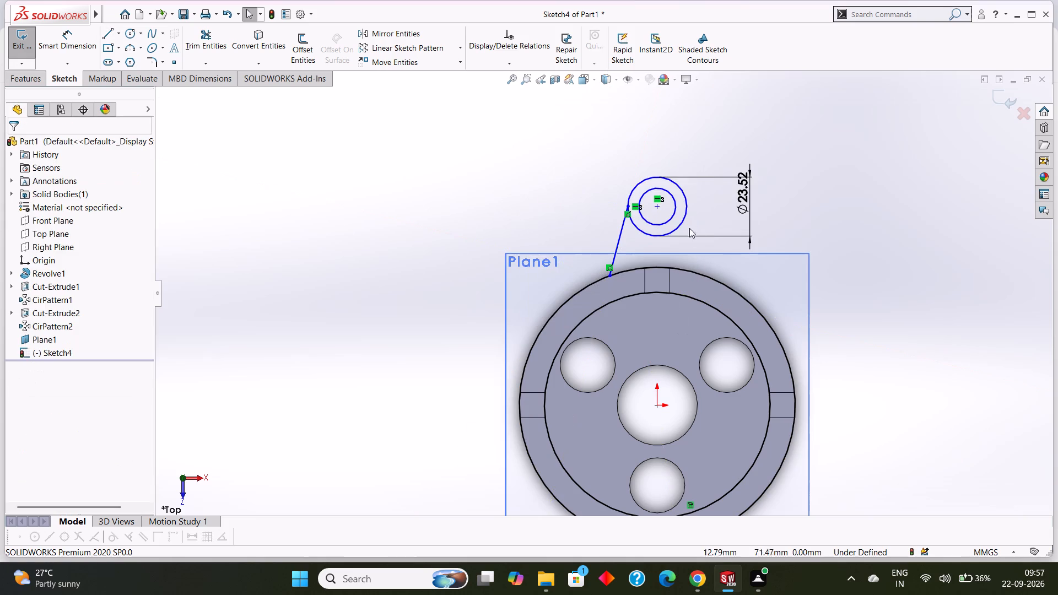
Draw a vertical centerline about 24 mm long from the lug circles' centre down to the ring's outer edge.
scroll(660, 232, up, 3)
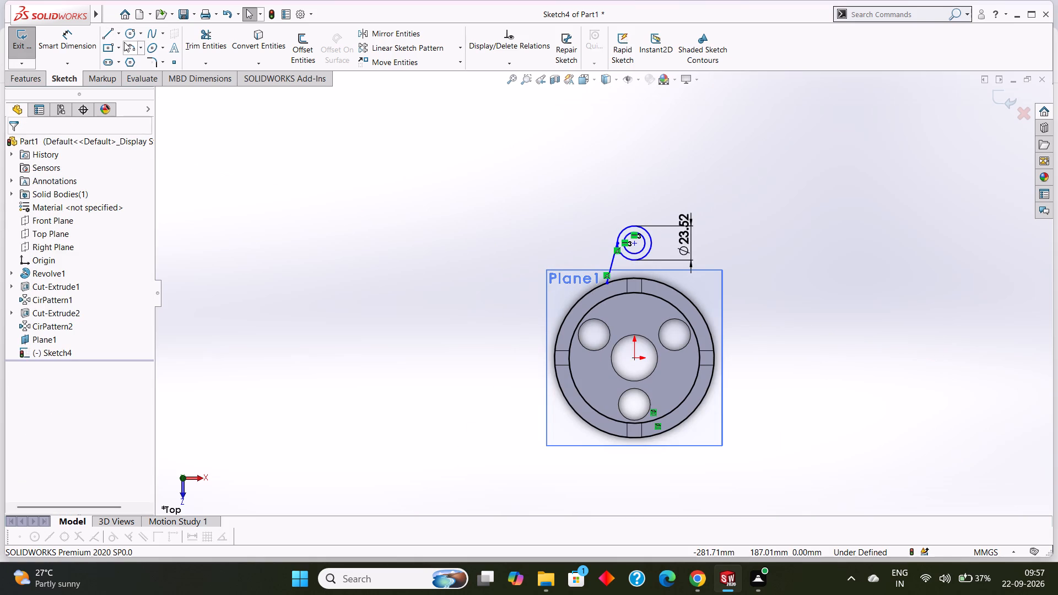
click(119, 35)
click(128, 58)
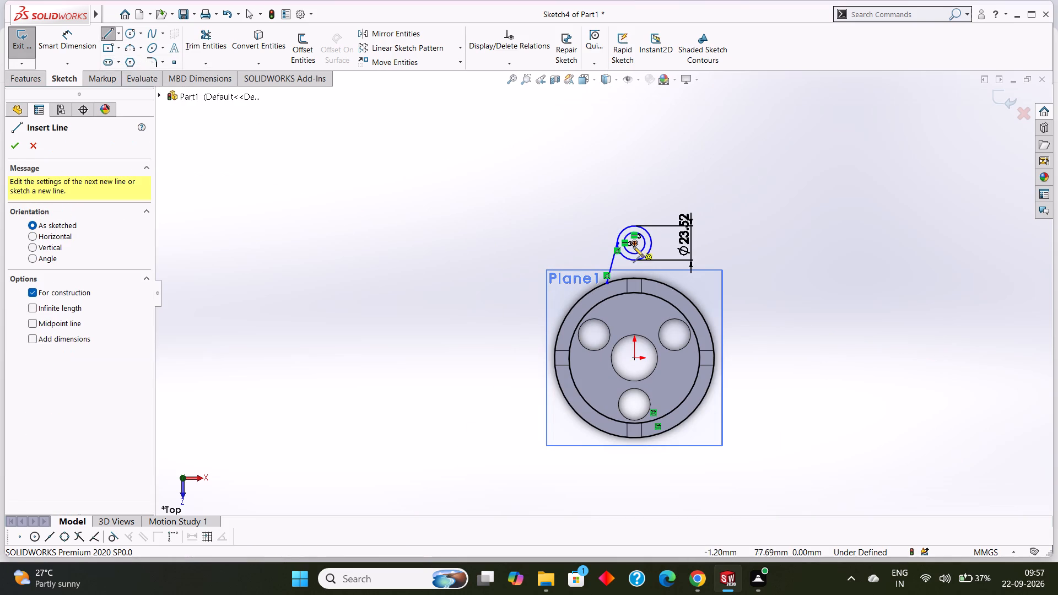
click(633, 244)
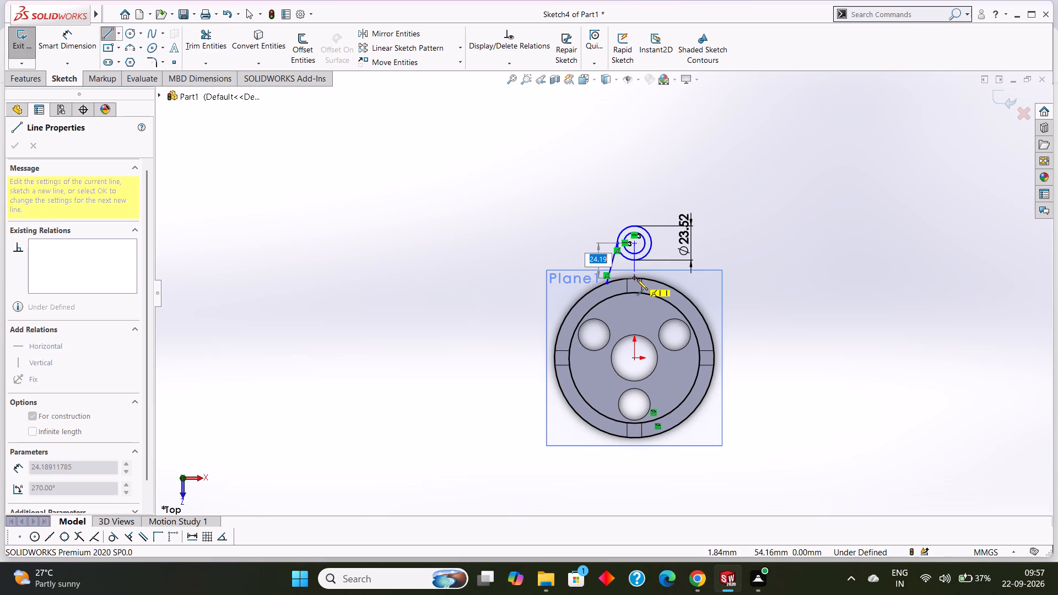
click(635, 278)
right_click(778, 257)
click(790, 263)
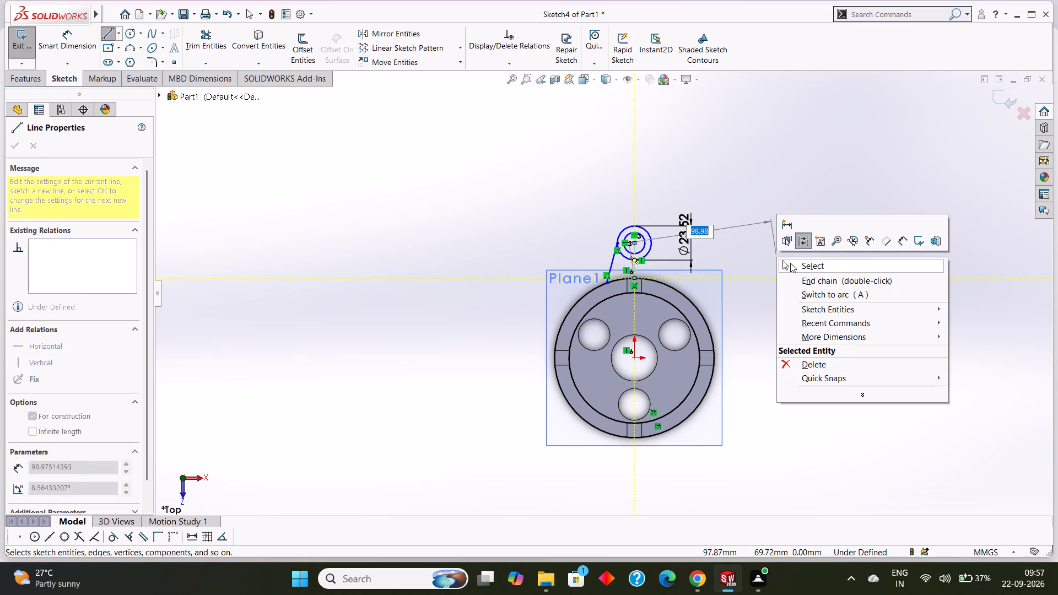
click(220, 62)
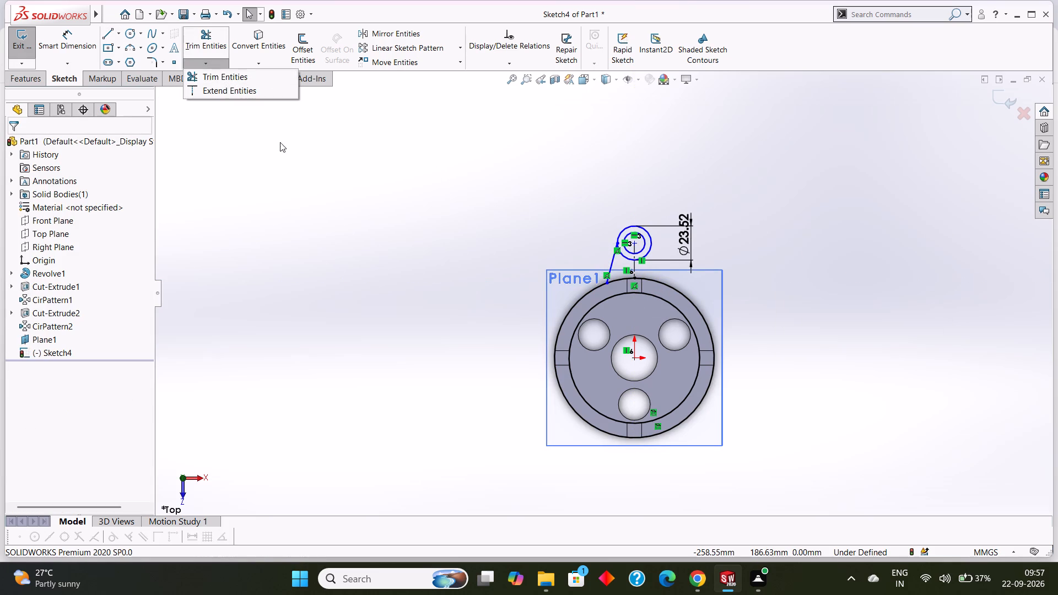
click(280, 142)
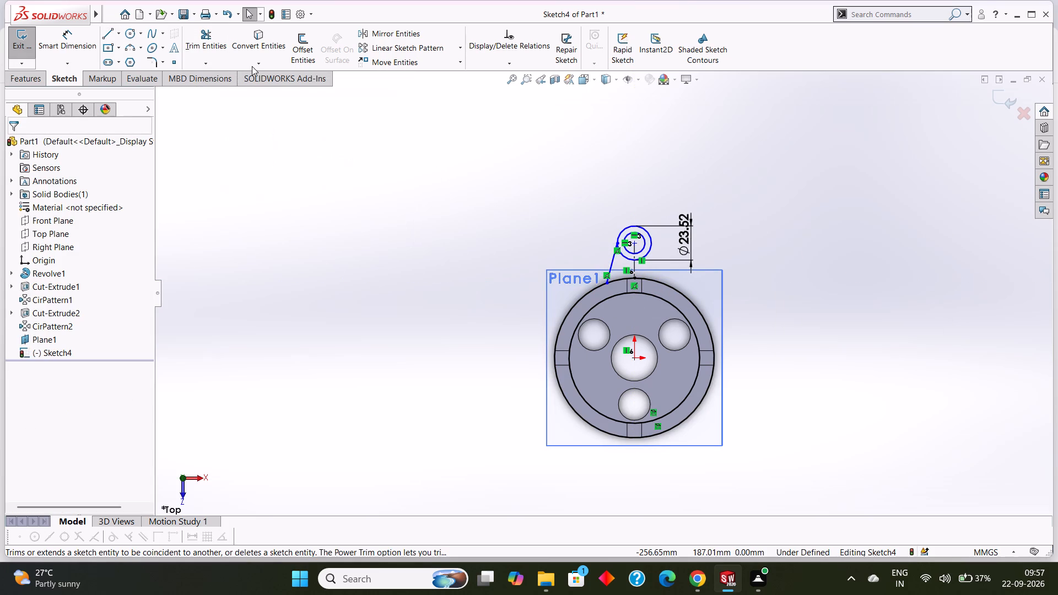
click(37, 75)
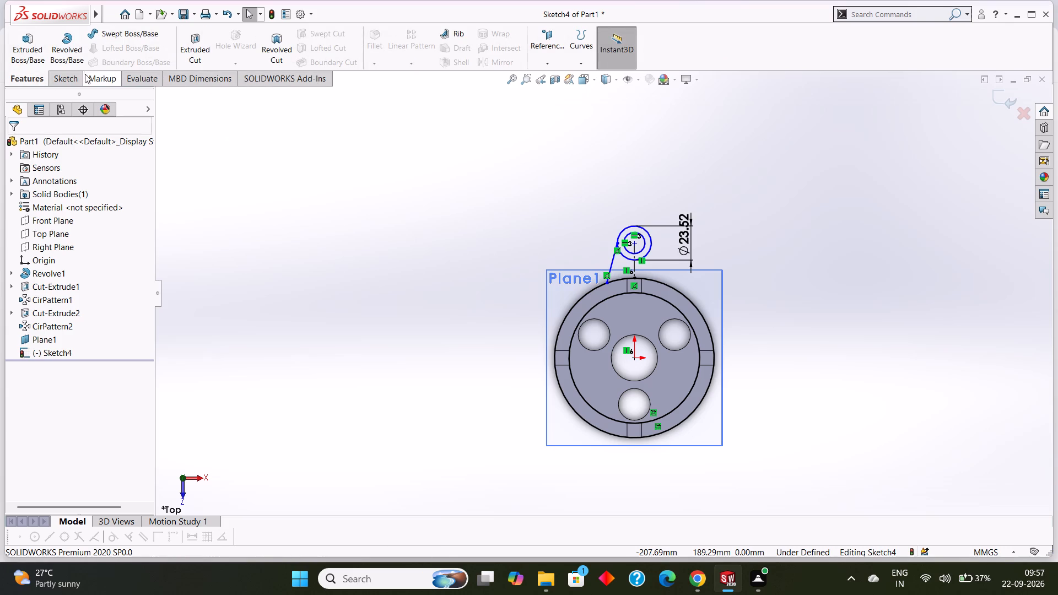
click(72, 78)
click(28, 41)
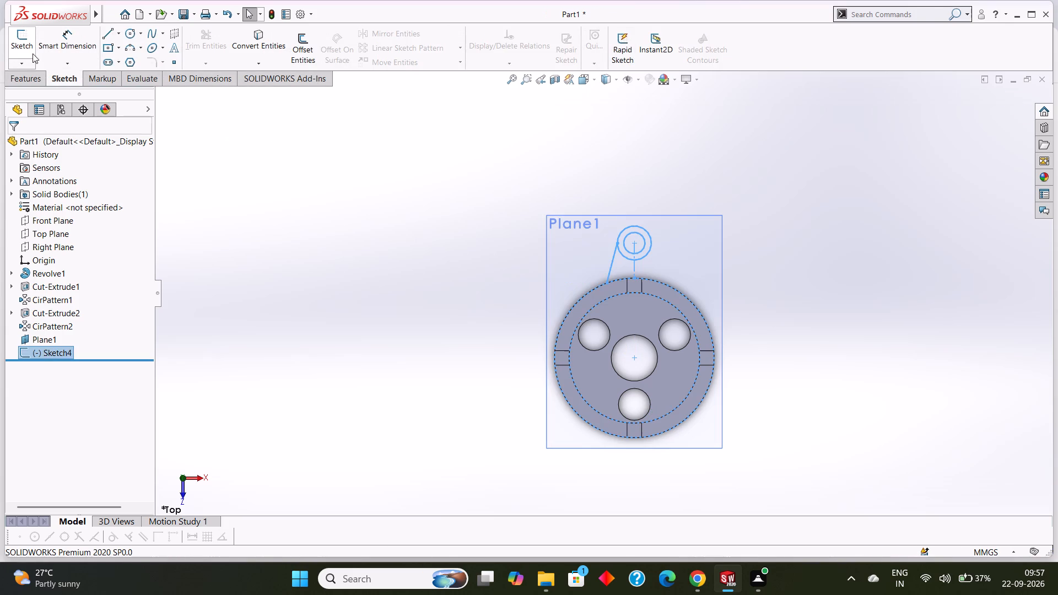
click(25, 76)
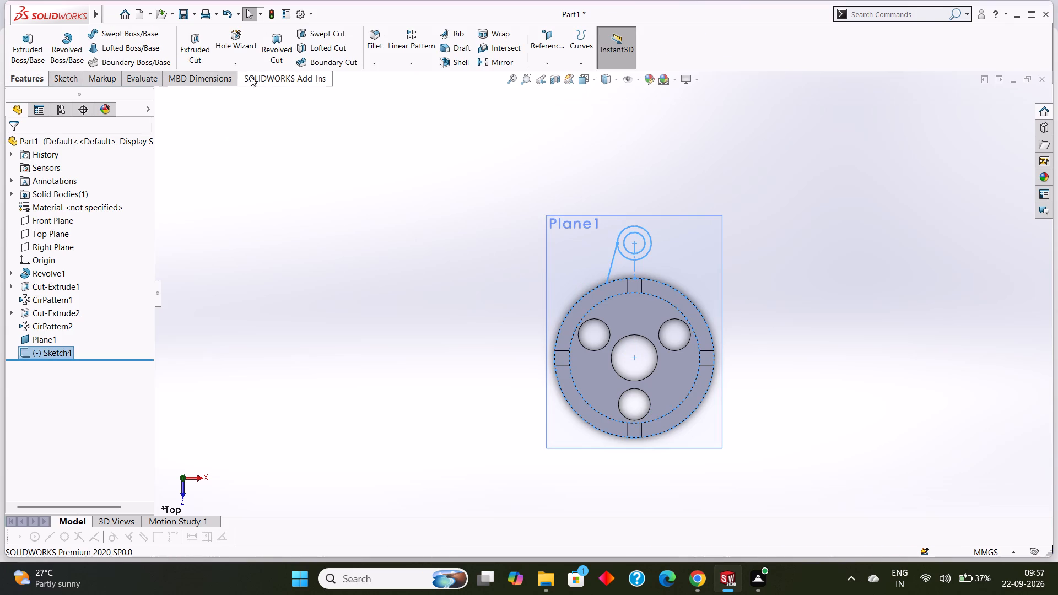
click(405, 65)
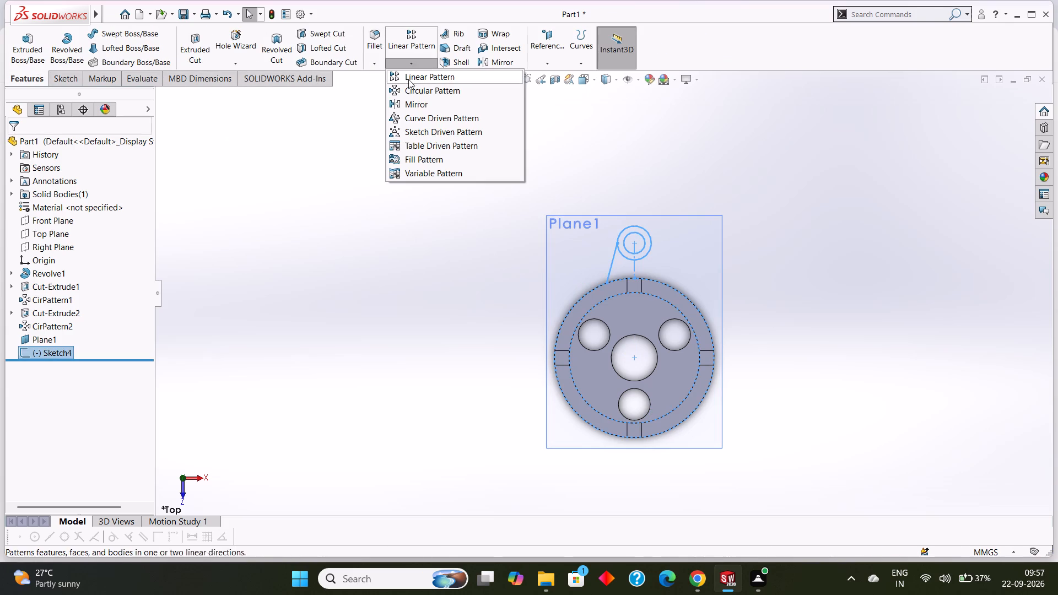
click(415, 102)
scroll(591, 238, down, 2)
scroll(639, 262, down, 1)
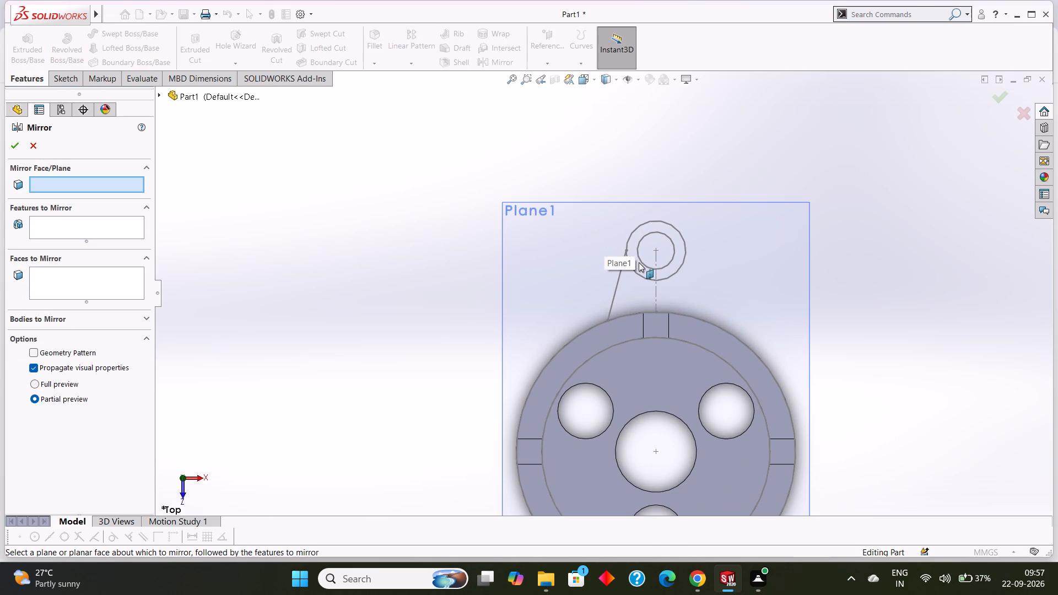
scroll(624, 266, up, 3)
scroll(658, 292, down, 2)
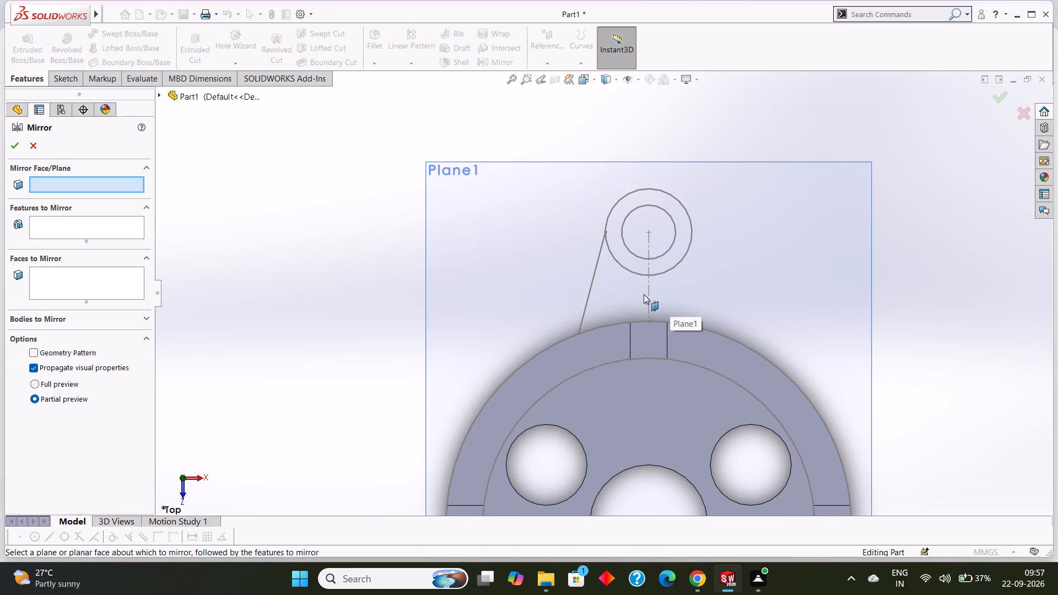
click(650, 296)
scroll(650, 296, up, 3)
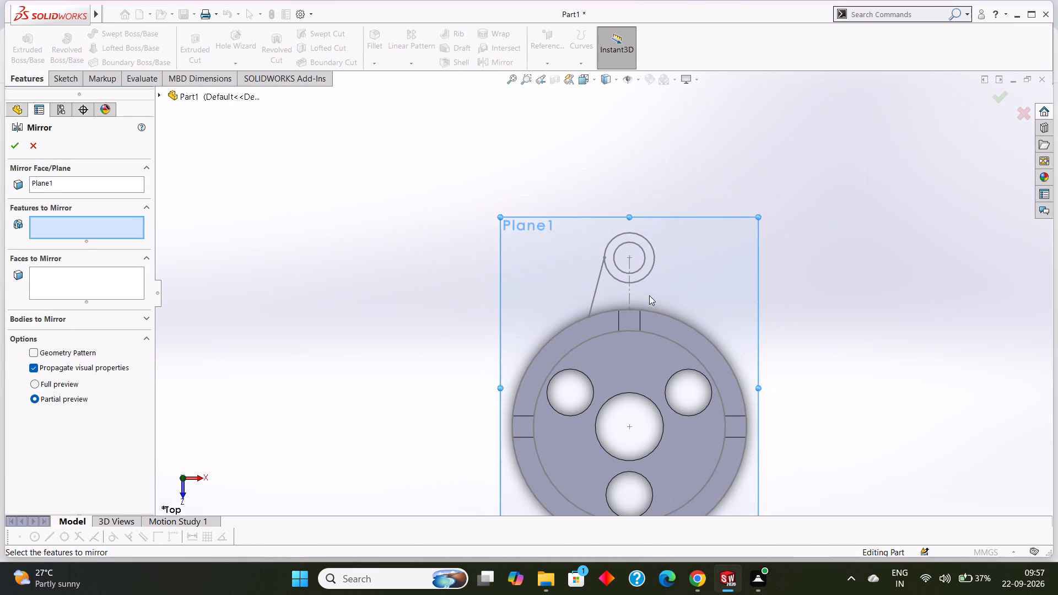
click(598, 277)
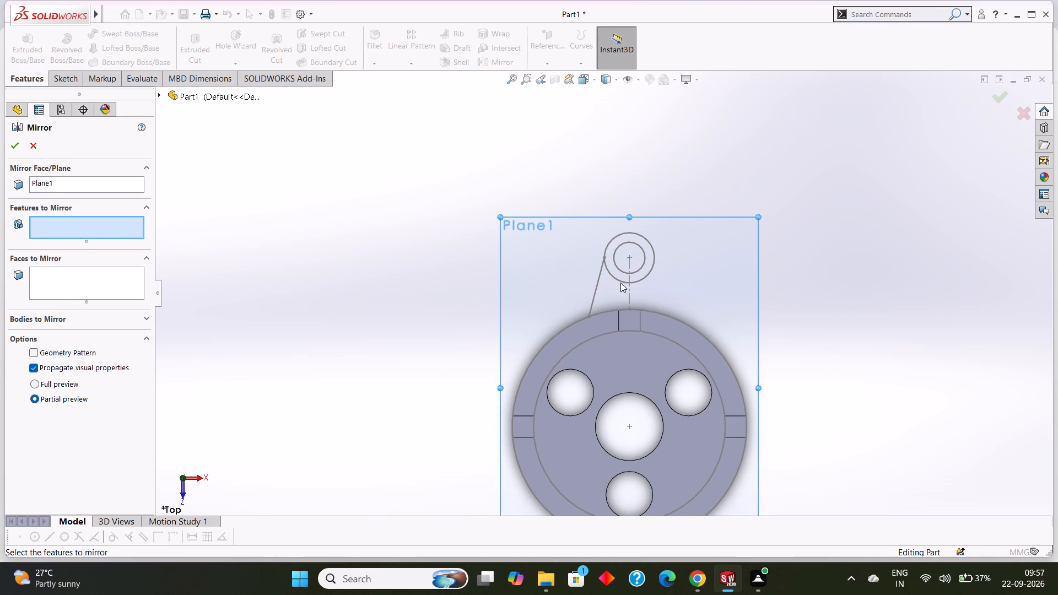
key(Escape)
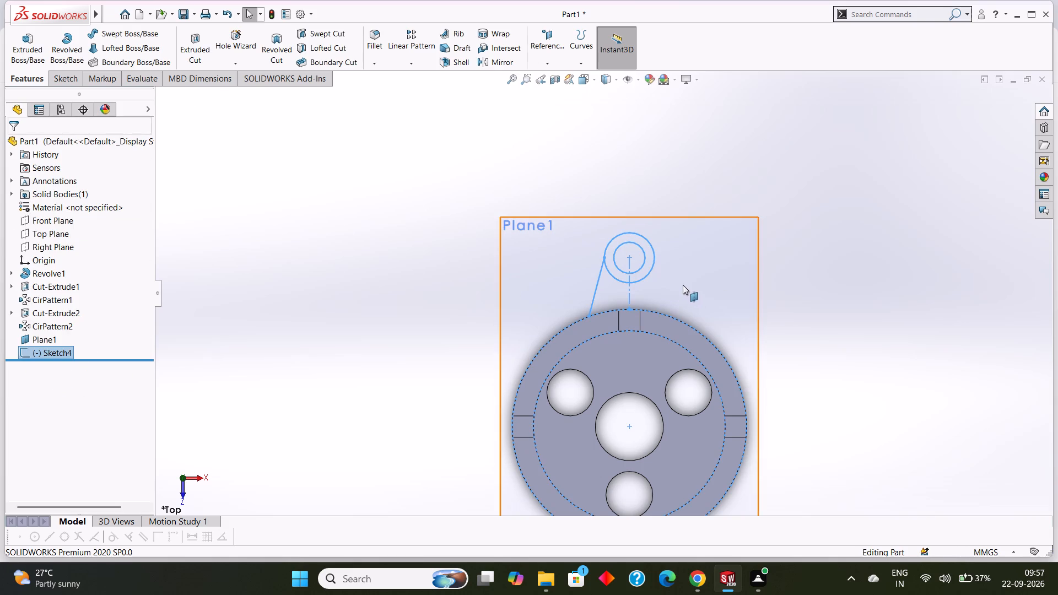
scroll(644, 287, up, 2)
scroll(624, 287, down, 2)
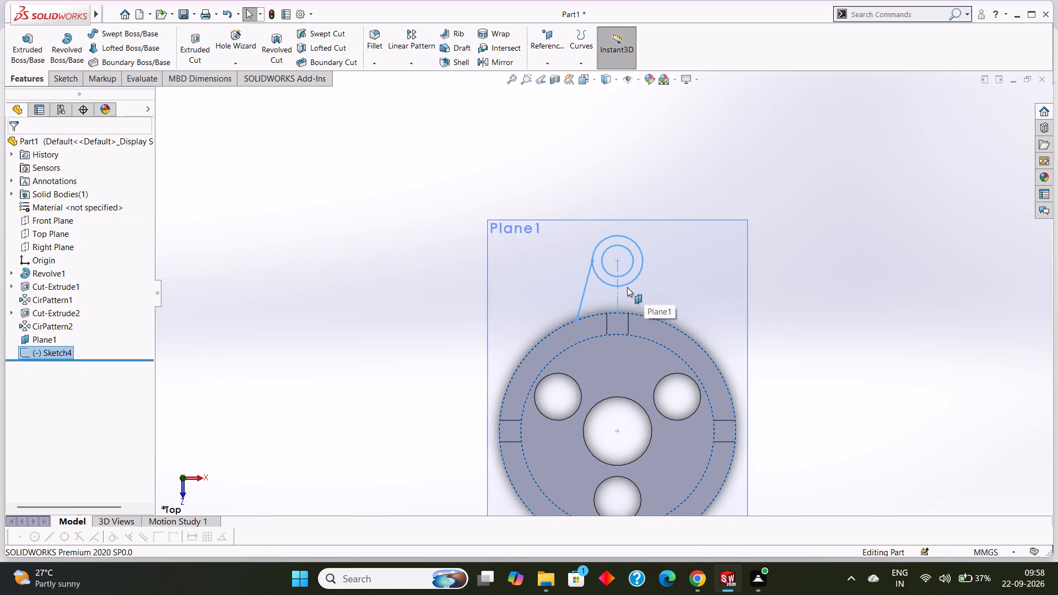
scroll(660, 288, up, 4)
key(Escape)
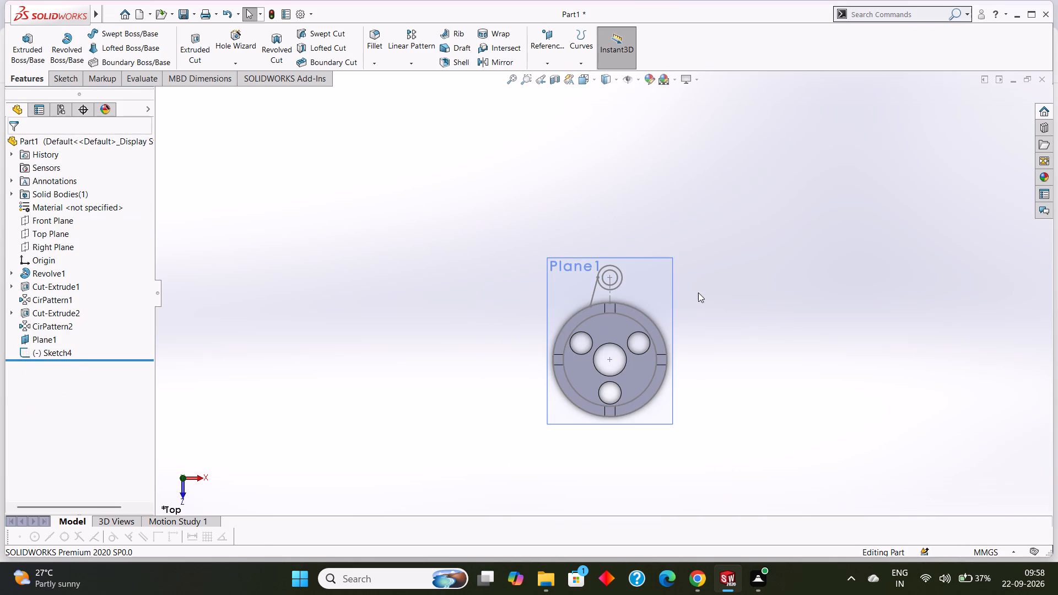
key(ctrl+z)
Draw an outward-slanting line about 28.5 mm long from the outer lug circle's right quadrant to the ring's outer edge.
scroll(634, 299, down, 4)
scroll(552, 286, down, 3)
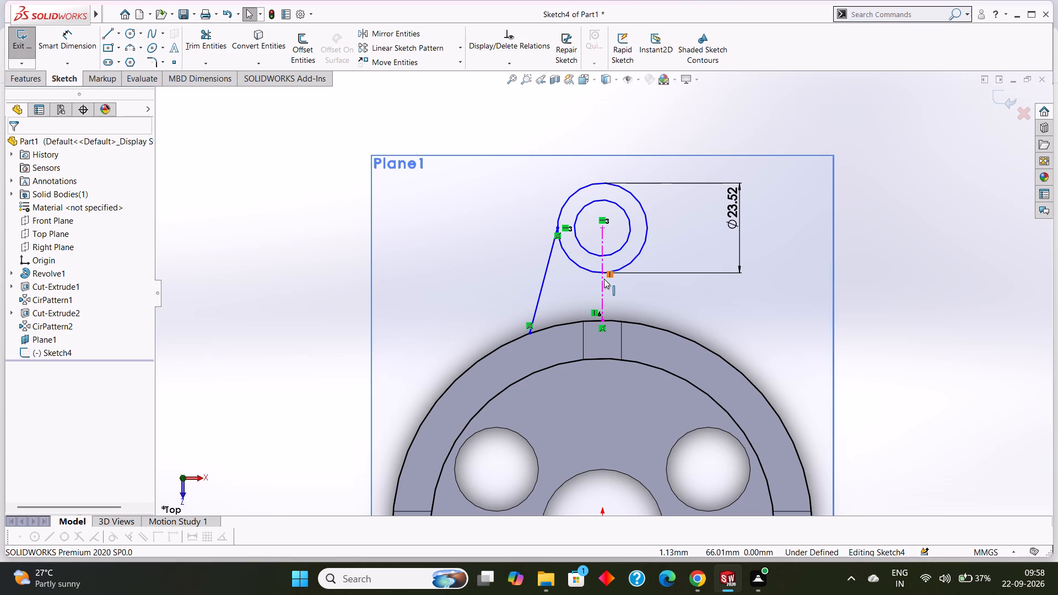
click(108, 36)
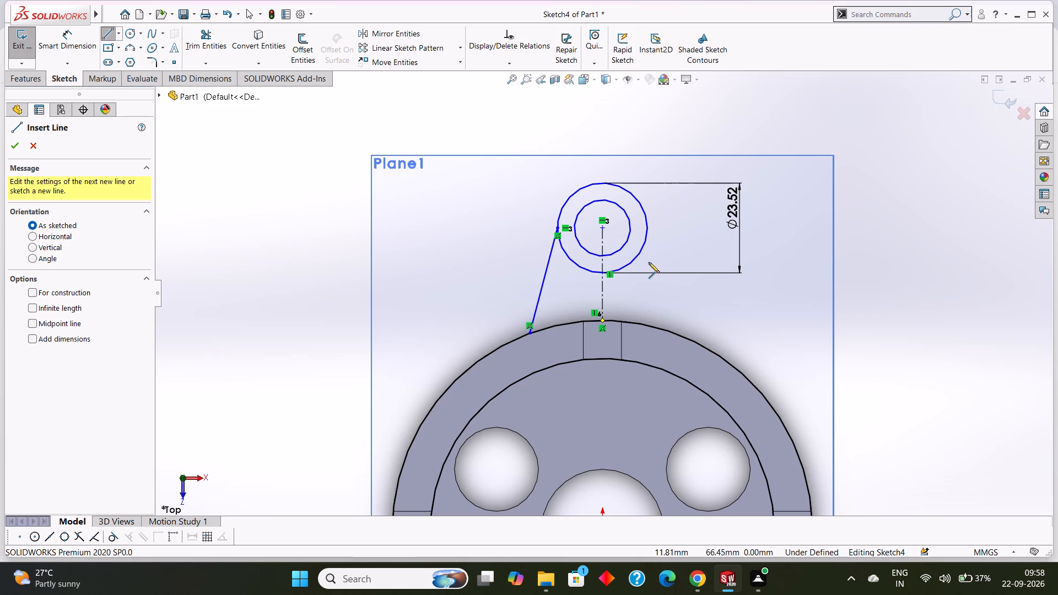
click(646, 226)
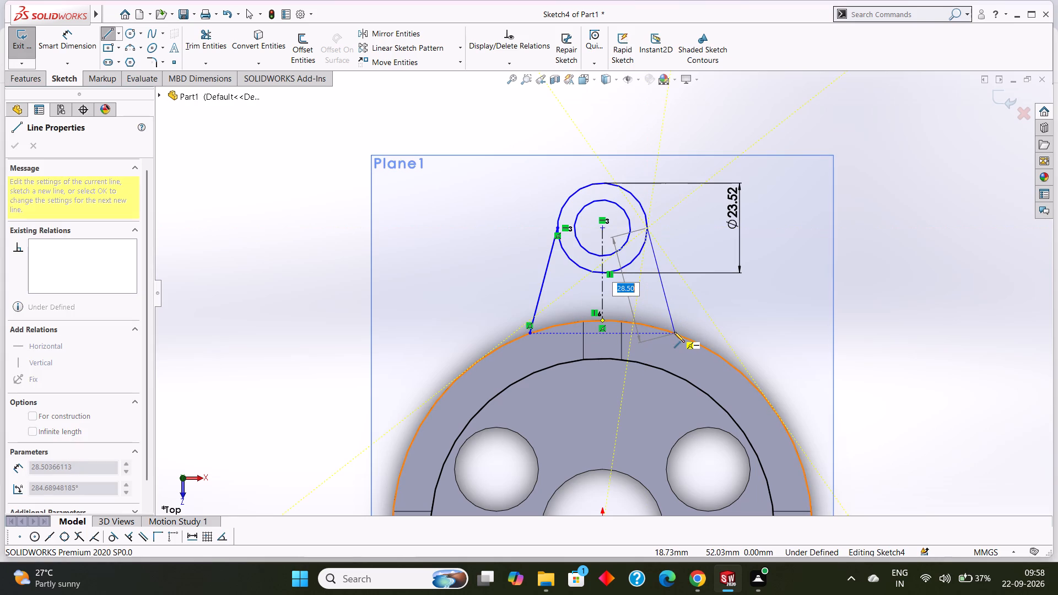
click(674, 333)
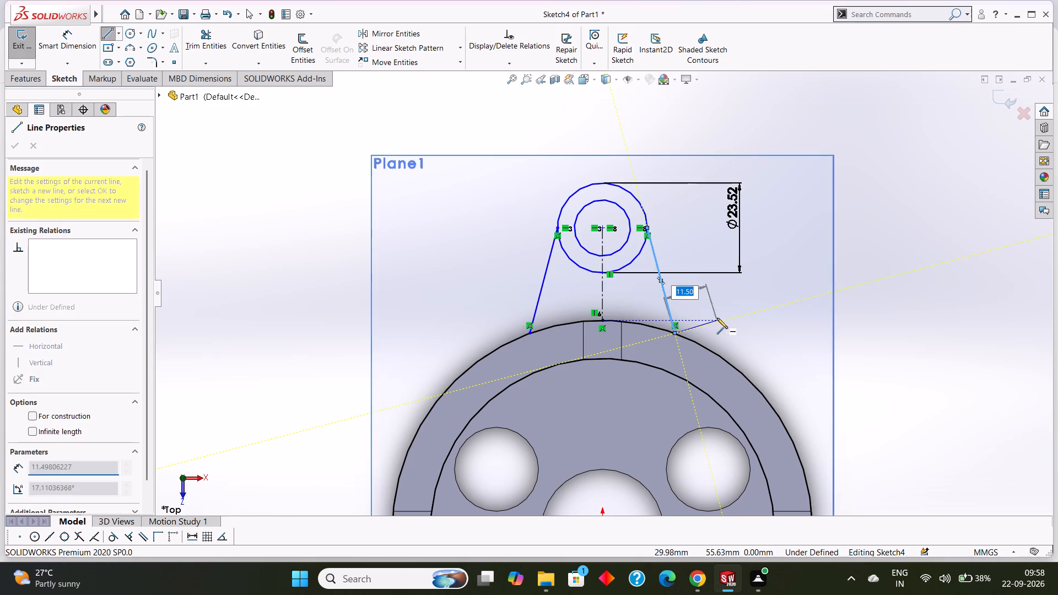
right_click(717, 317)
click(733, 321)
scroll(901, 351, up, 2)
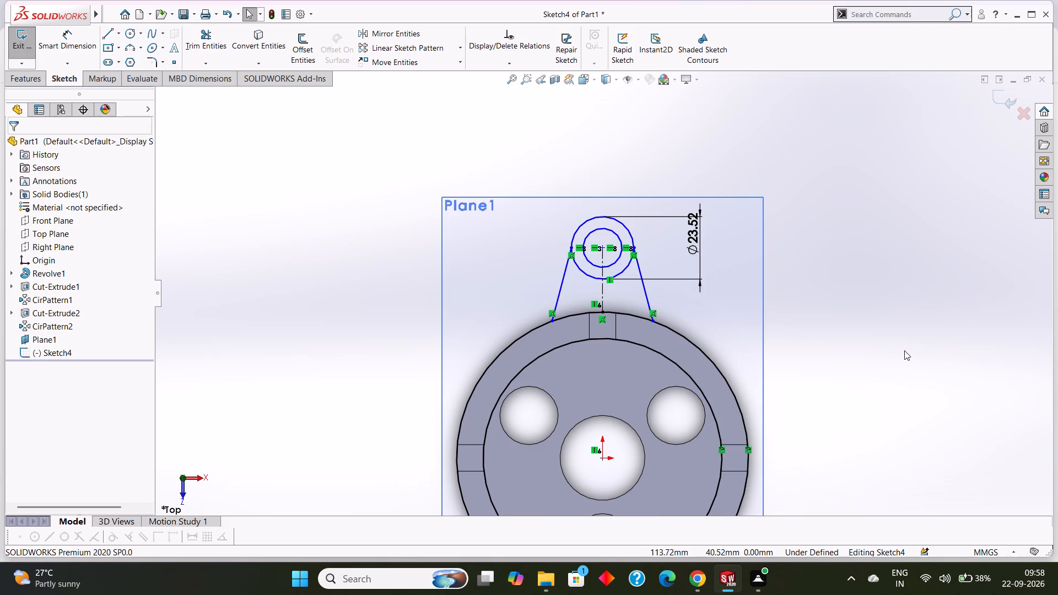
Examine the lug profile and where its two slanted lines meet the outer lug circle and the ring's outer edge.
scroll(907, 350, up, 2)
scroll(654, 340, down, 3)
scroll(498, 278, down, 3)
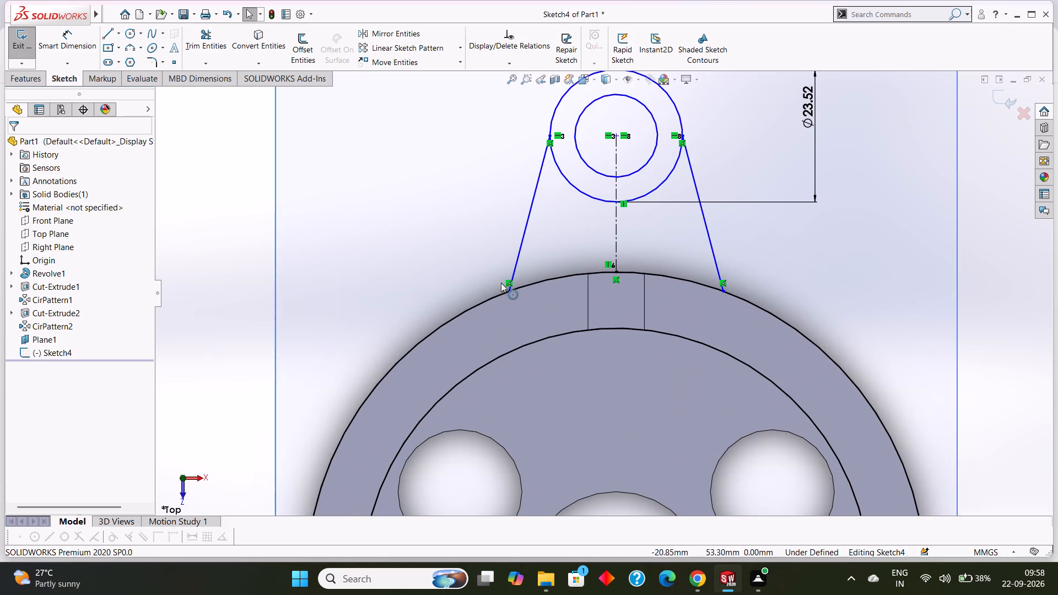
scroll(575, 290, down, 3)
scroll(647, 288, up, 3)
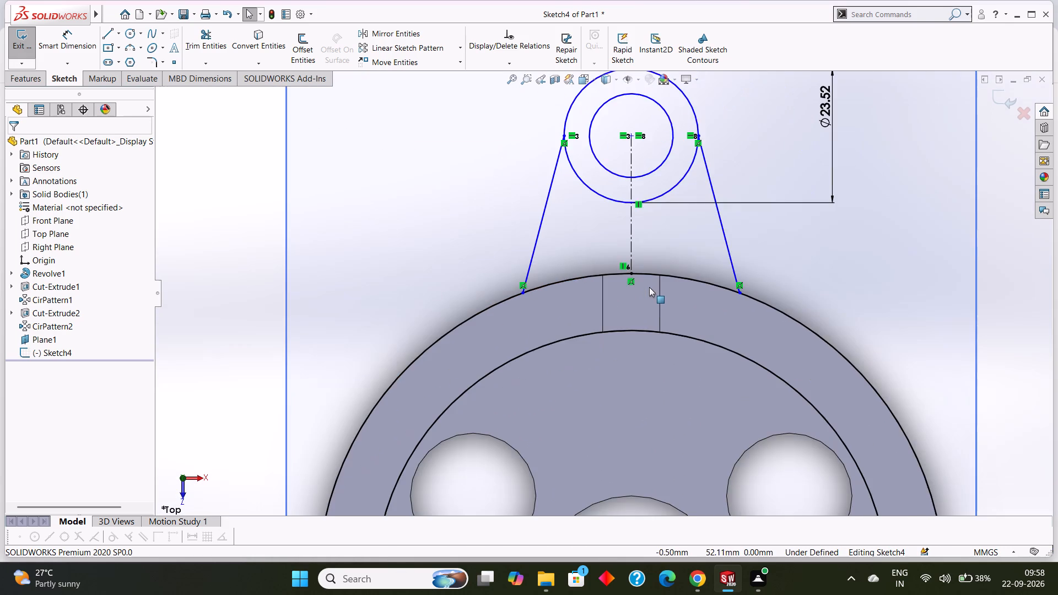
scroll(687, 288, up, 4)
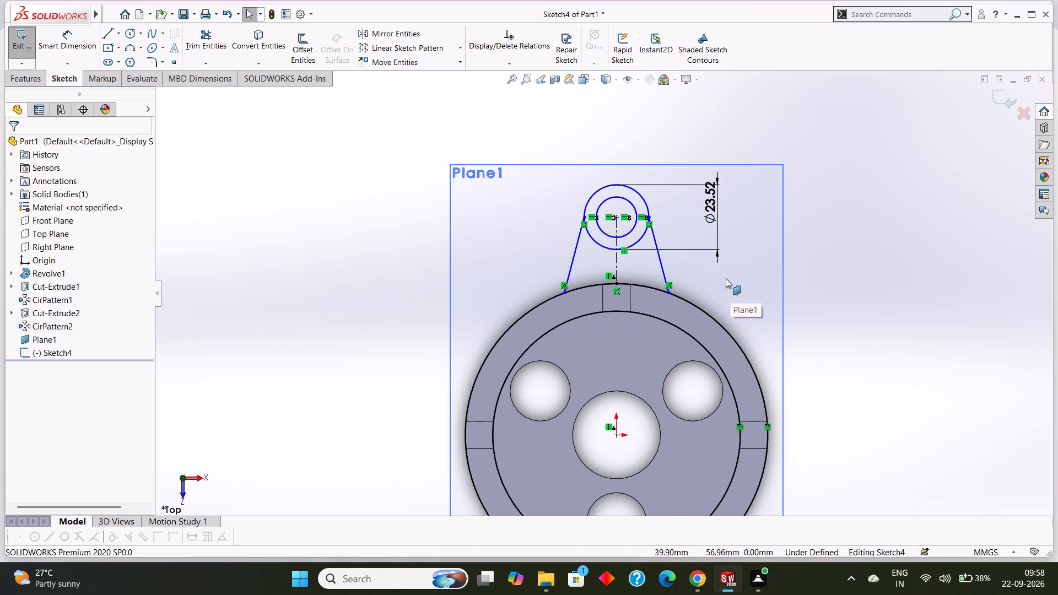
scroll(703, 275, up, 1)
scroll(628, 235, down, 2)
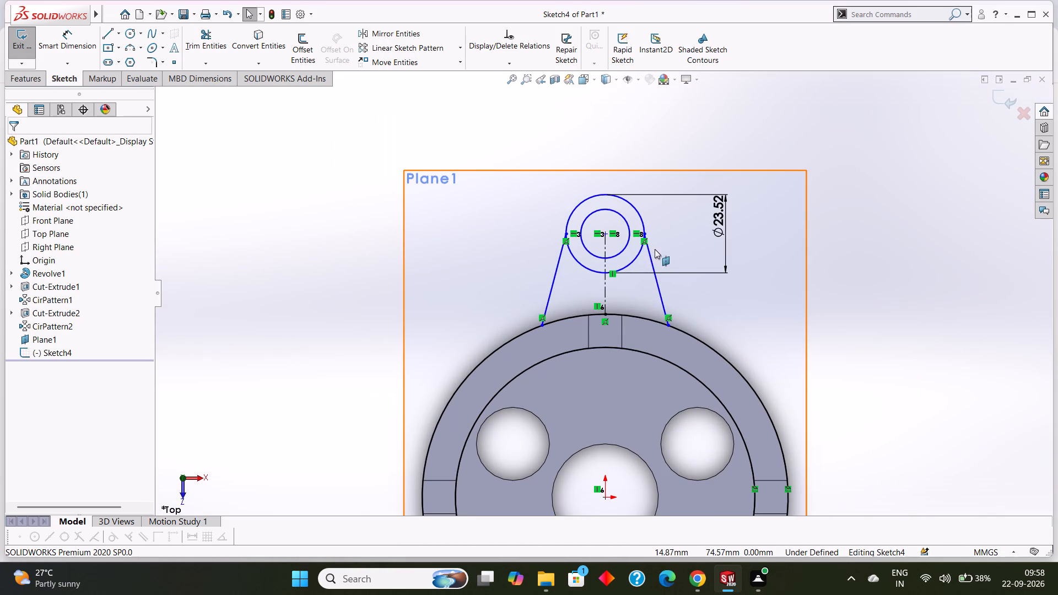
scroll(735, 267, up, 1)
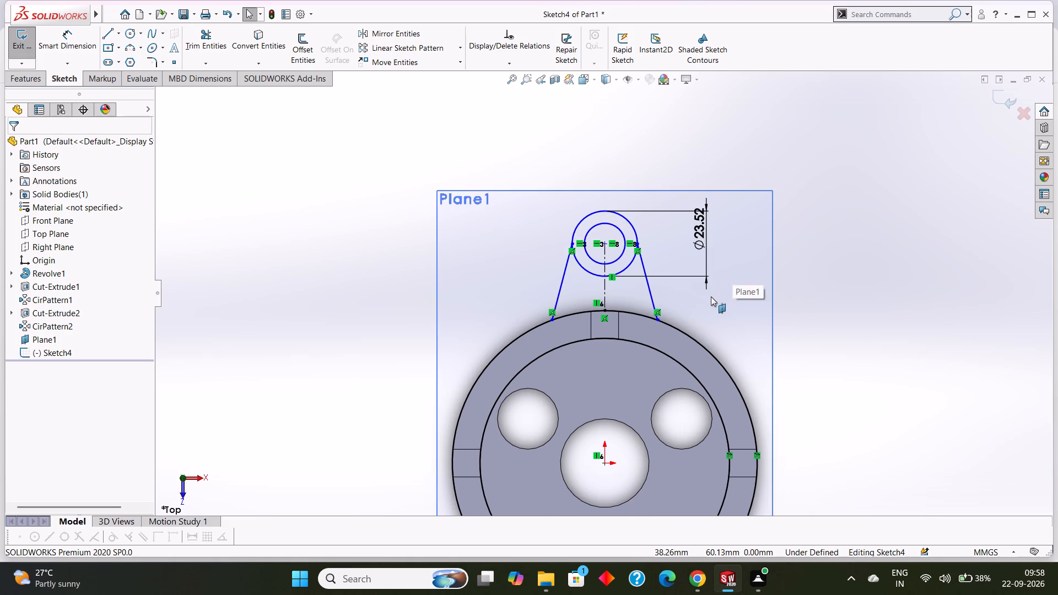
scroll(711, 296, up, 1)
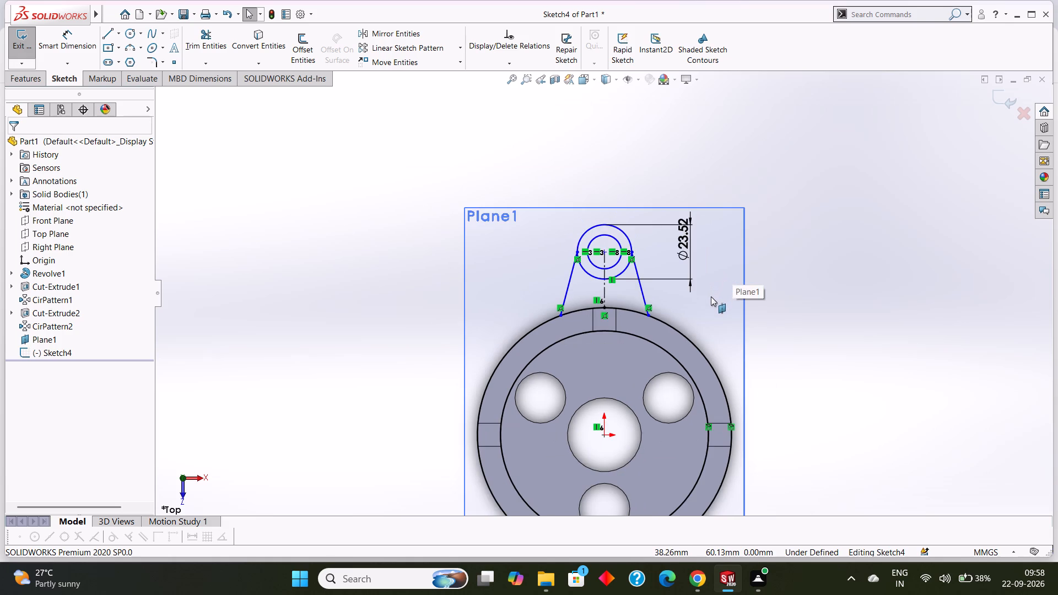
scroll(711, 296, down, 1)
scroll(711, 296, up, 1)
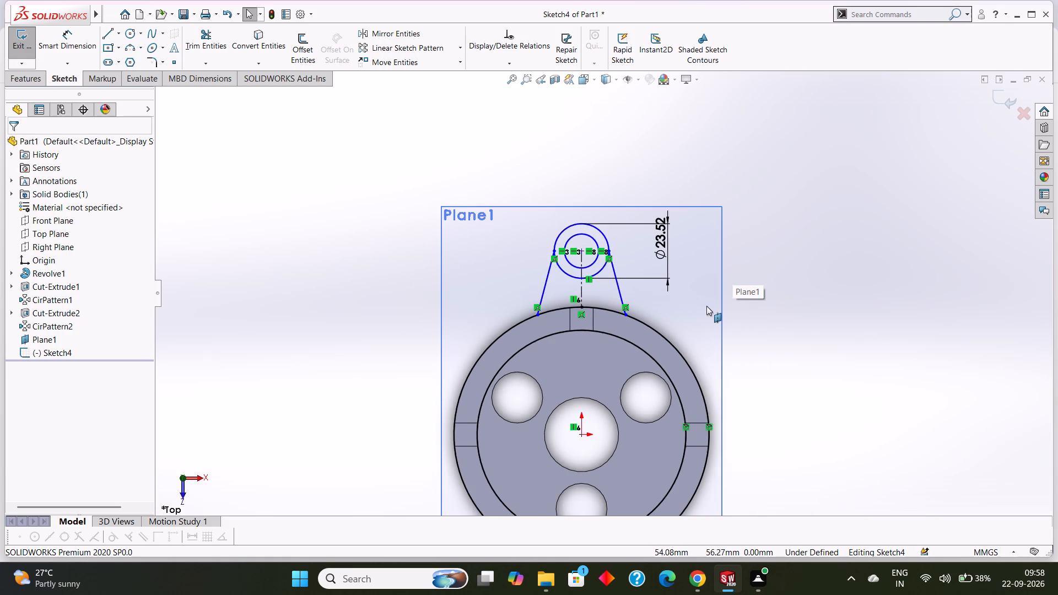
scroll(704, 310, up, 1)
scroll(651, 331, down, 2)
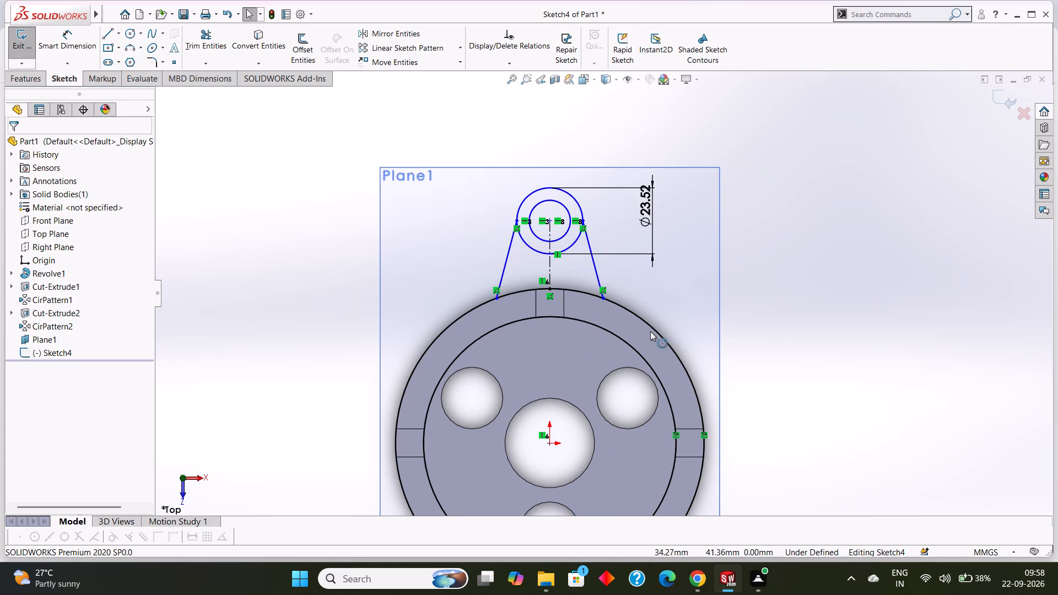
Dimension the vertical distance from the origin to the lug circles' centre as 68 mm.
click(77, 40)
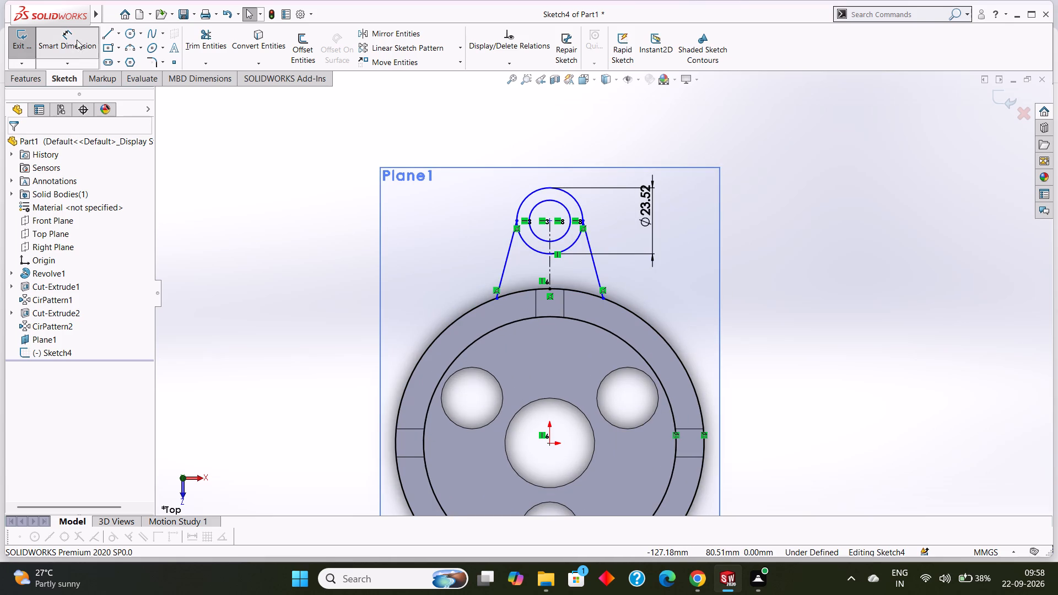
click(547, 442)
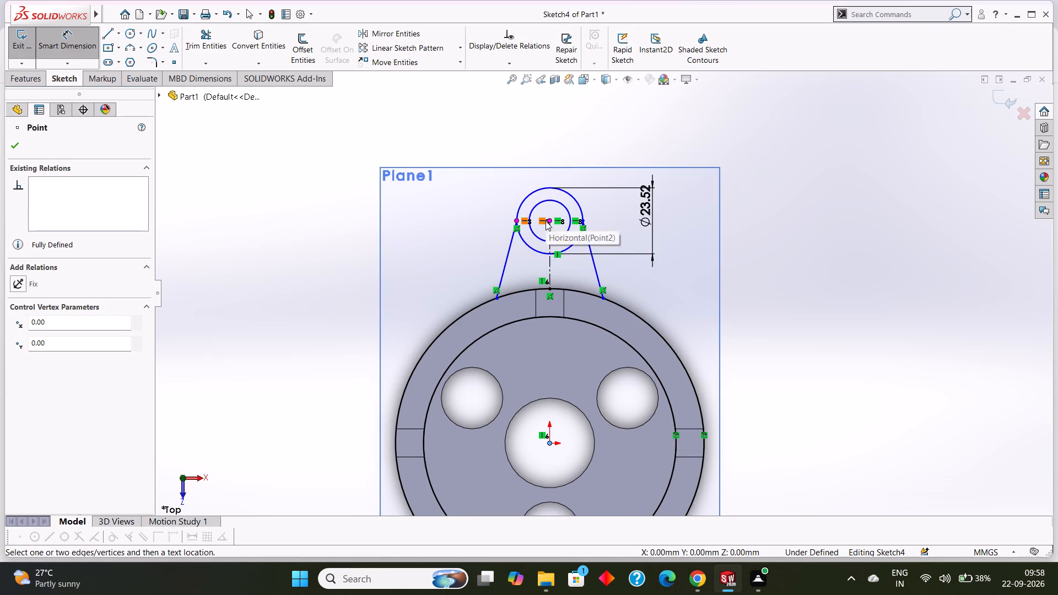
click(546, 221)
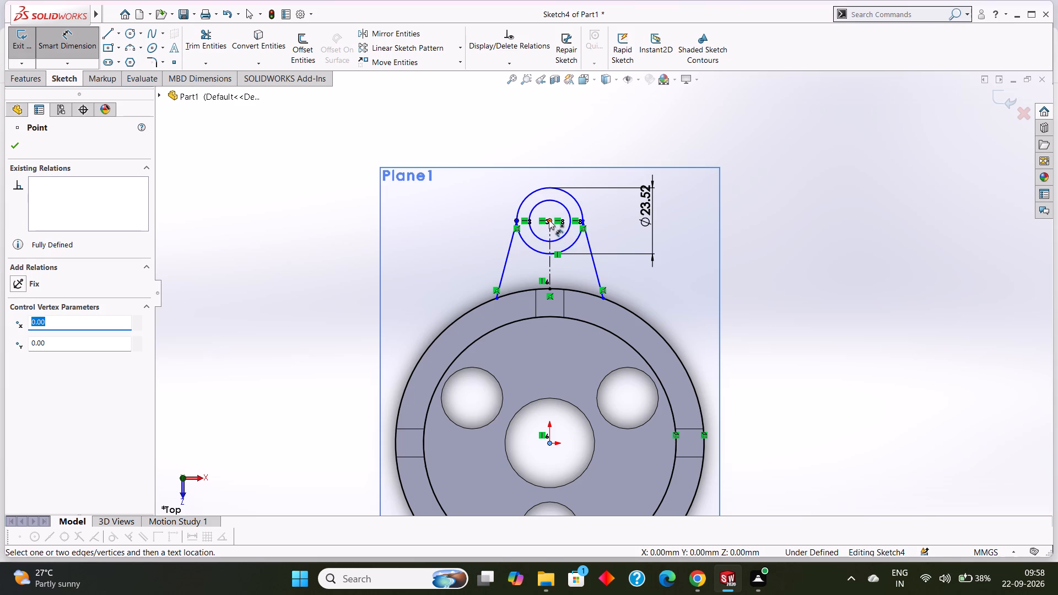
click(549, 220)
click(688, 252)
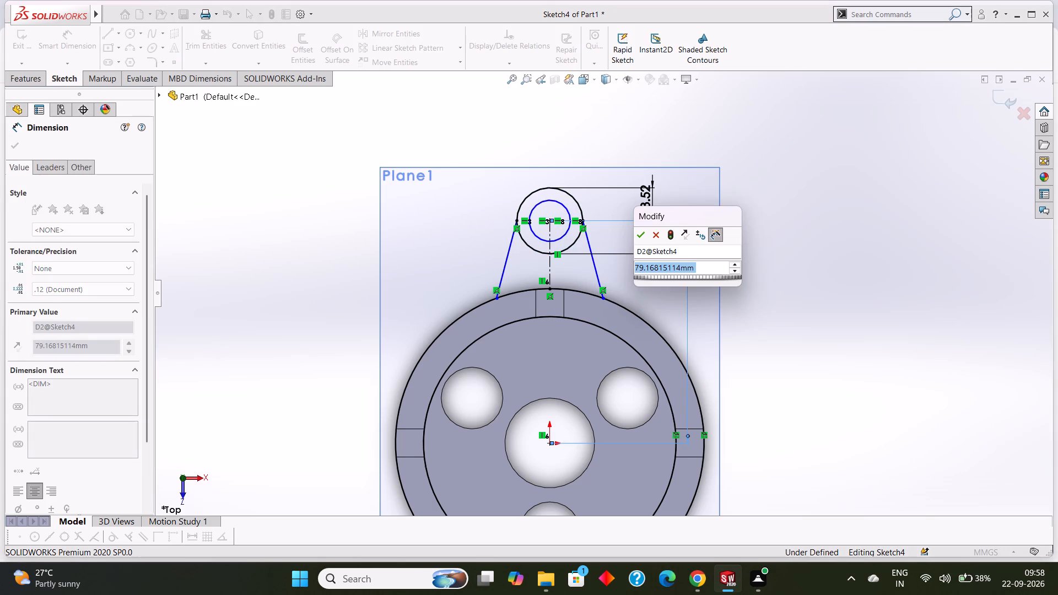
text(68)
key(Return)
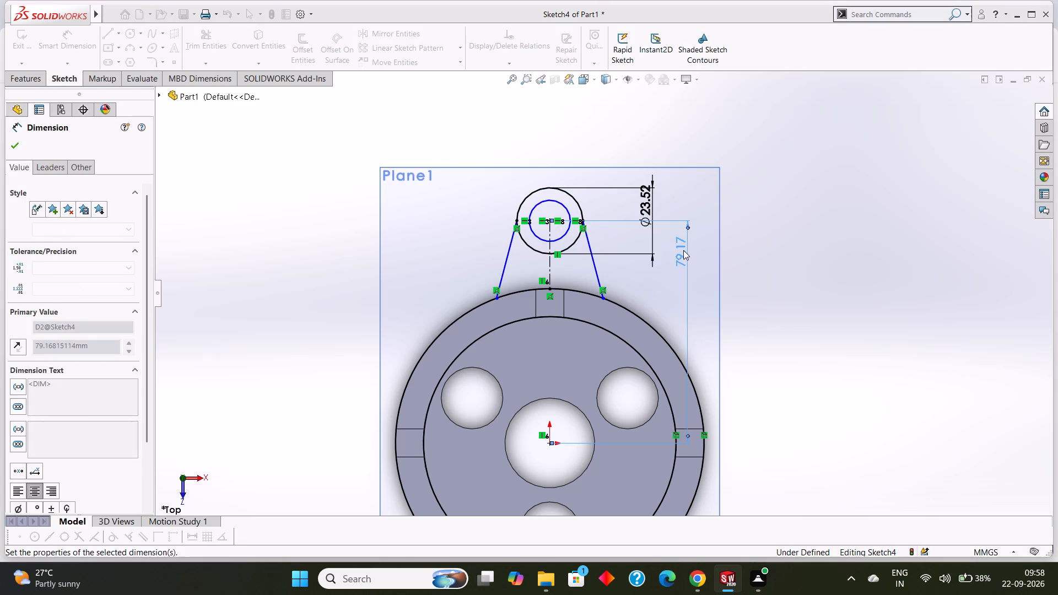
scroll(557, 293, down, 4)
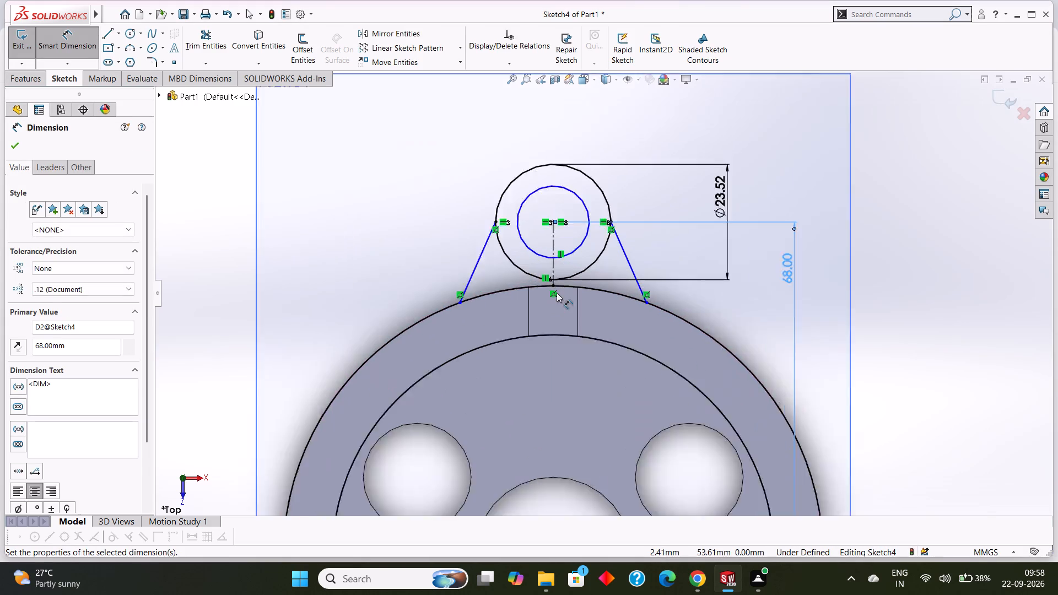
scroll(557, 293, down, 2)
scroll(563, 274, up, 5)
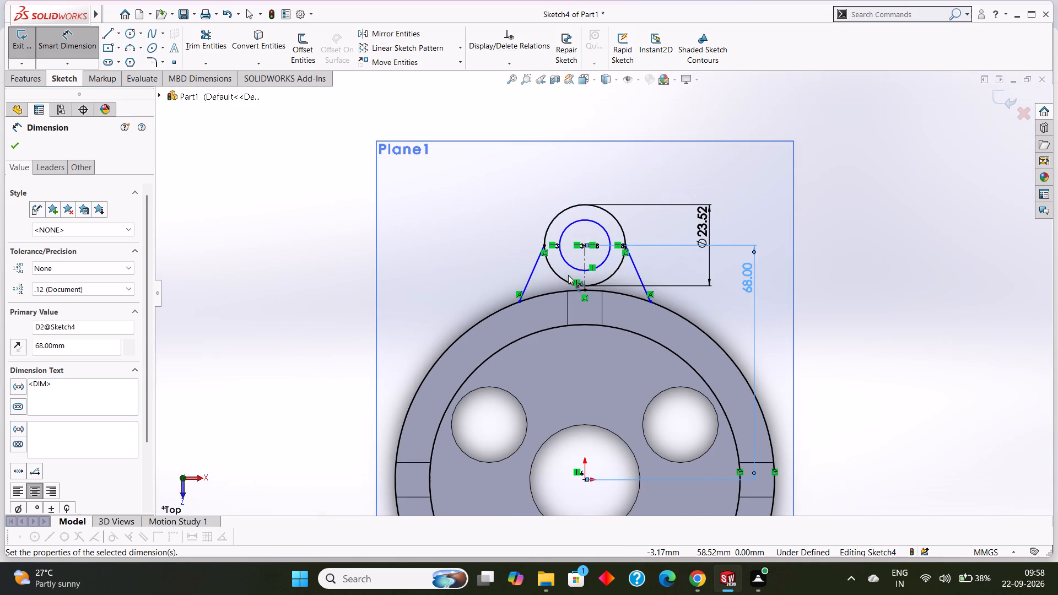
click(18, 143)
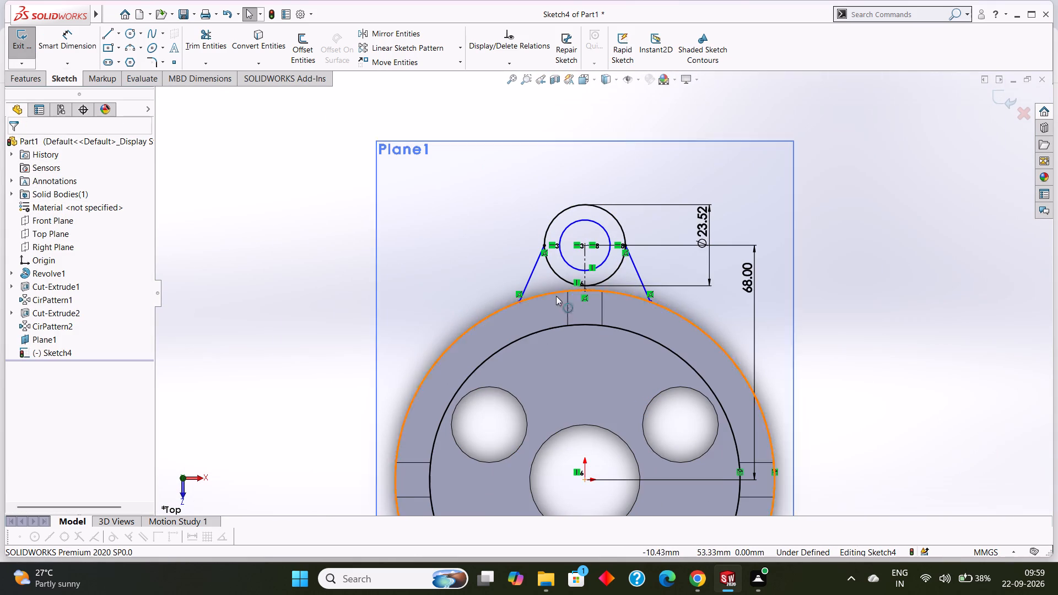
Delete both slanted lines running from the outer lug circle to the ring's outer edge.
scroll(600, 275, down, 3)
scroll(614, 262, up, 2)
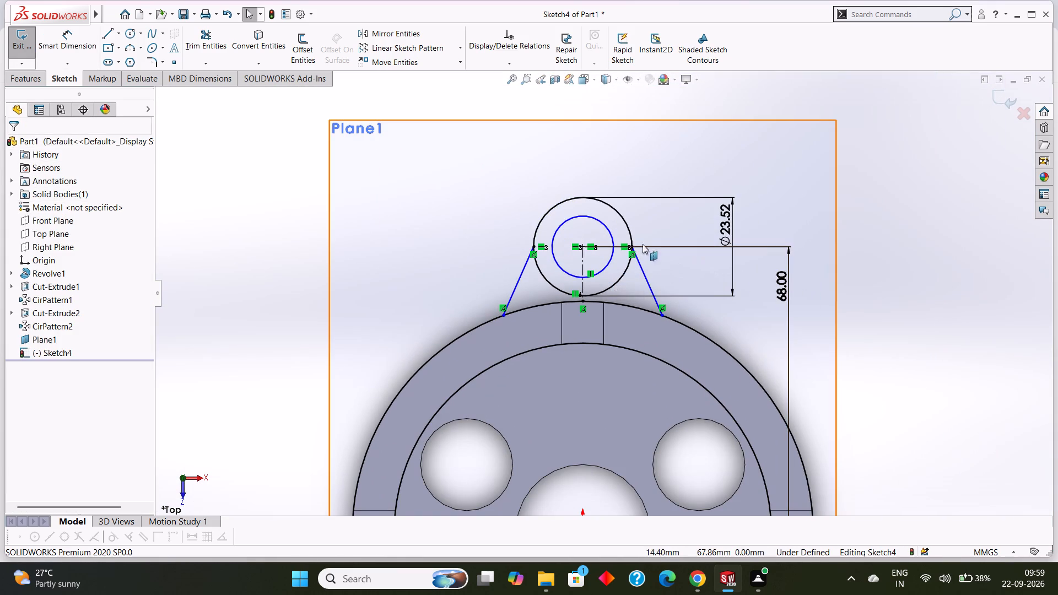
right_click(514, 288)
click(557, 457)
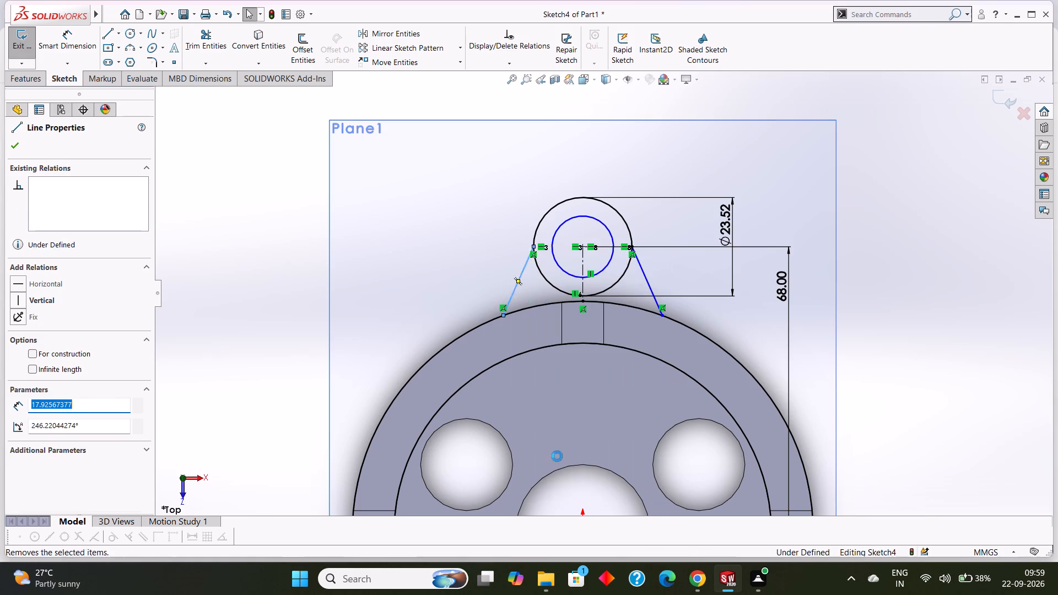
right_click(645, 276)
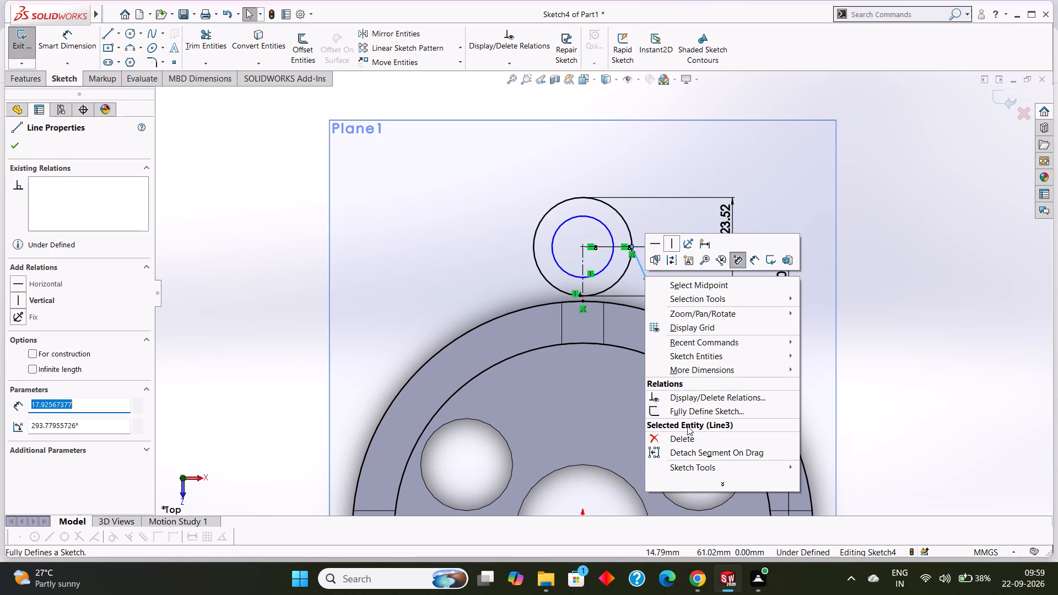
click(694, 437)
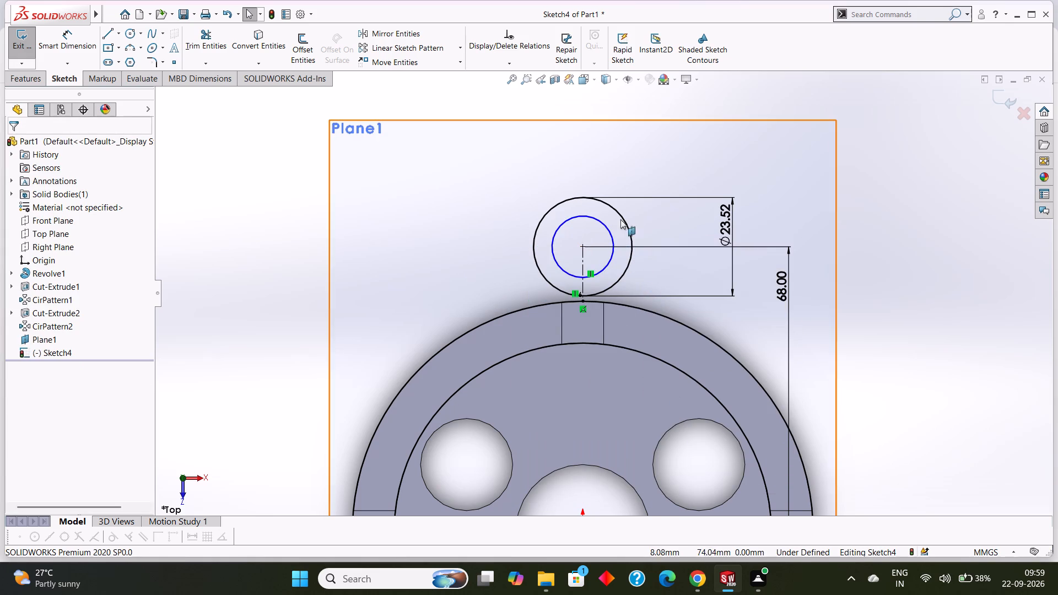
Delete the diameter dimension of the outer lug circle.
click(607, 230)
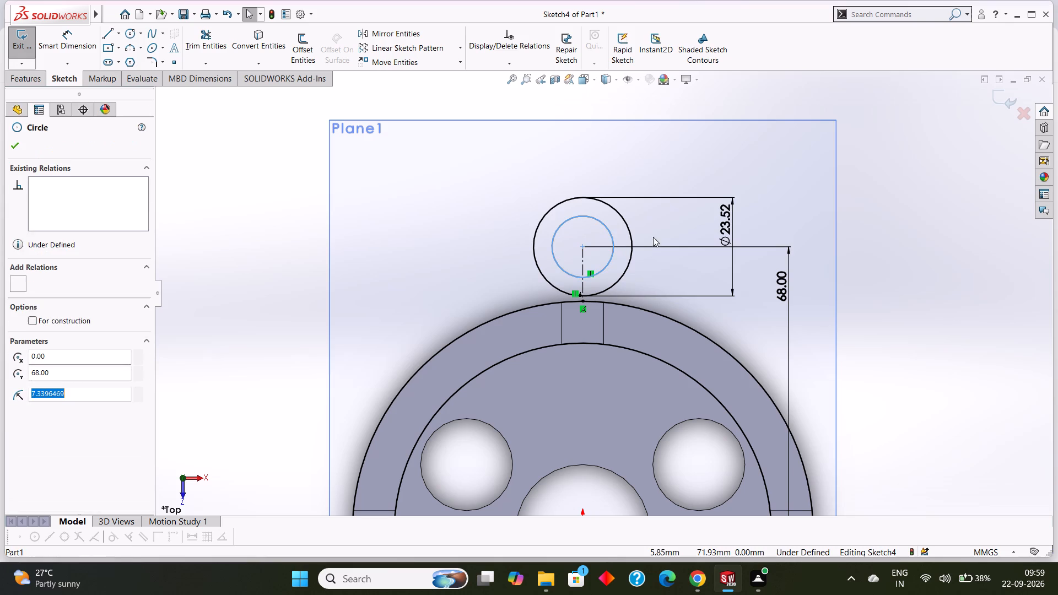
key(Escape)
right_click(726, 231)
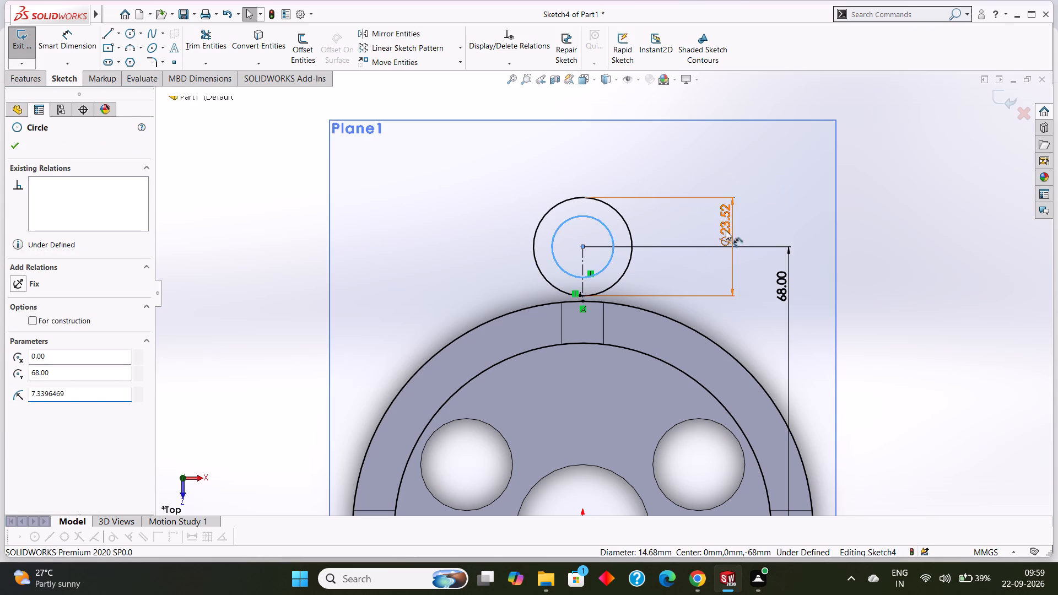
click(764, 378)
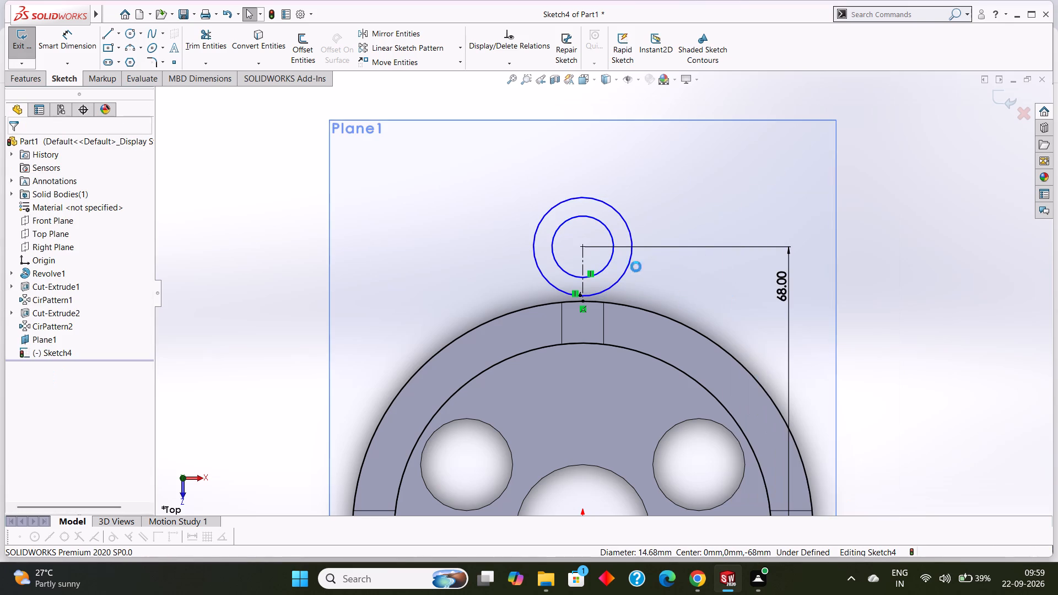
Dimension the inner lug circle's diameter as 7 mm.
click(74, 35)
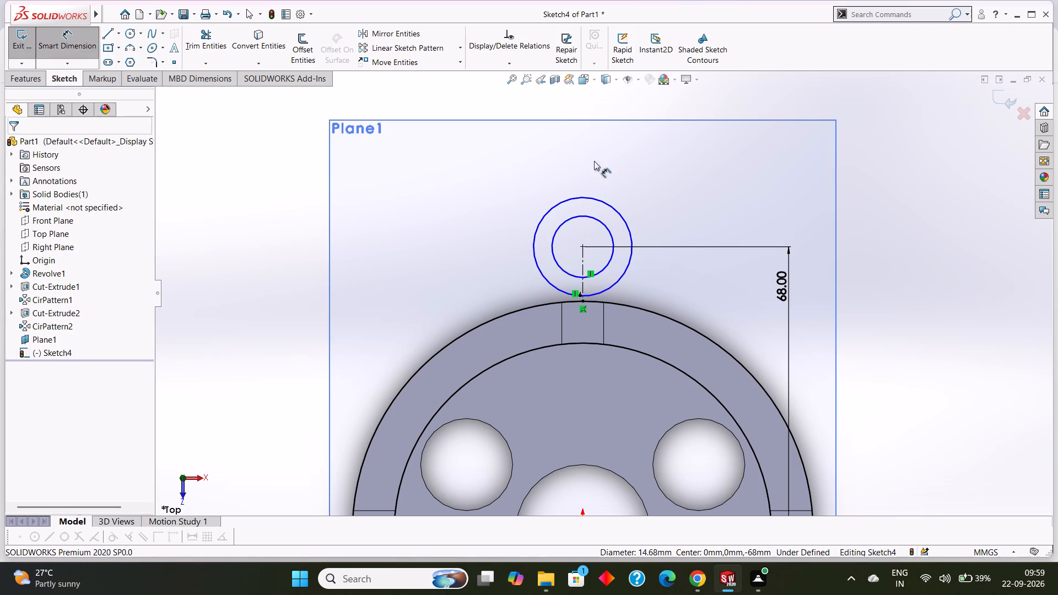
click(606, 229)
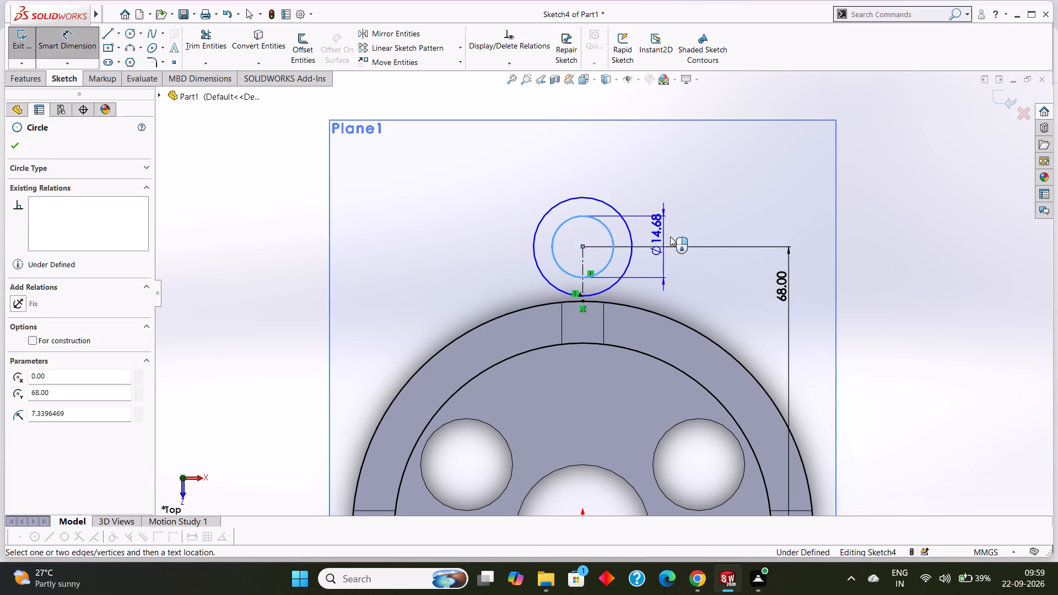
click(685, 239)
key(7)
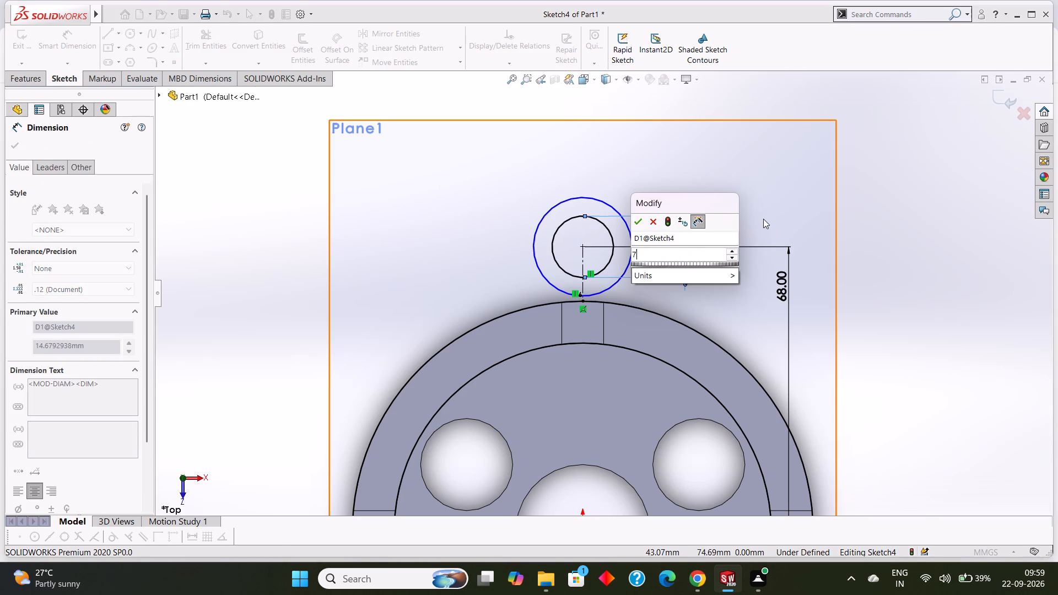
key(Return)
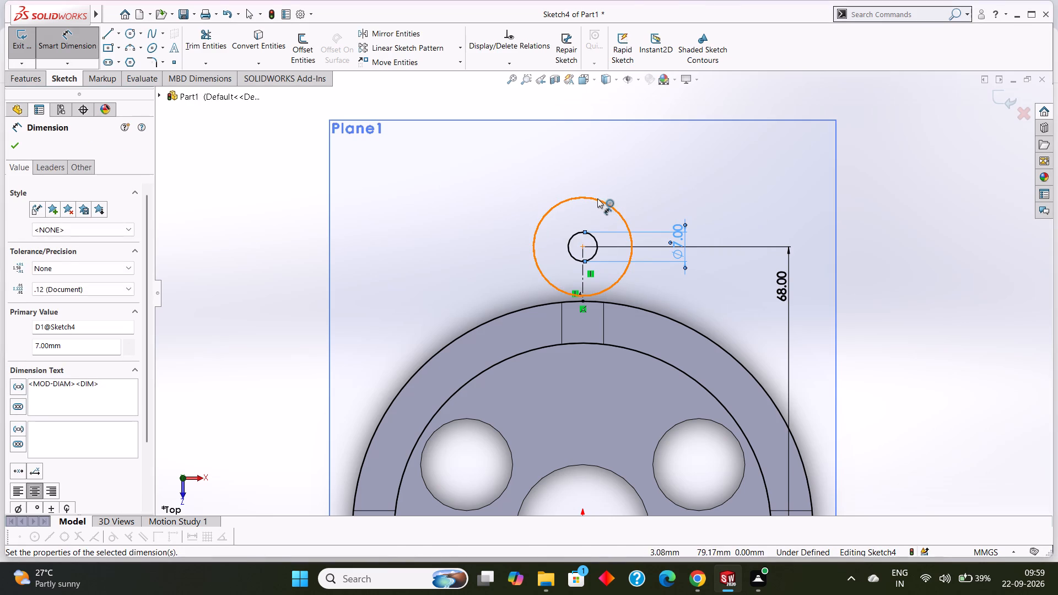
Dimension the outer lug circle's diameter as 10 mm.
click(600, 199)
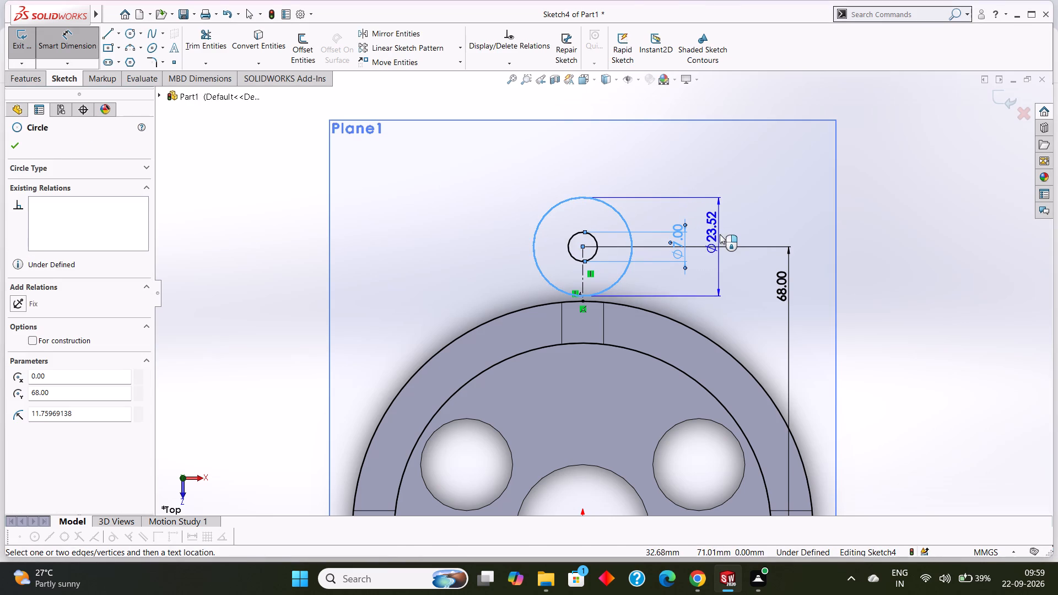
click(720, 234)
text(10)
key(Return)
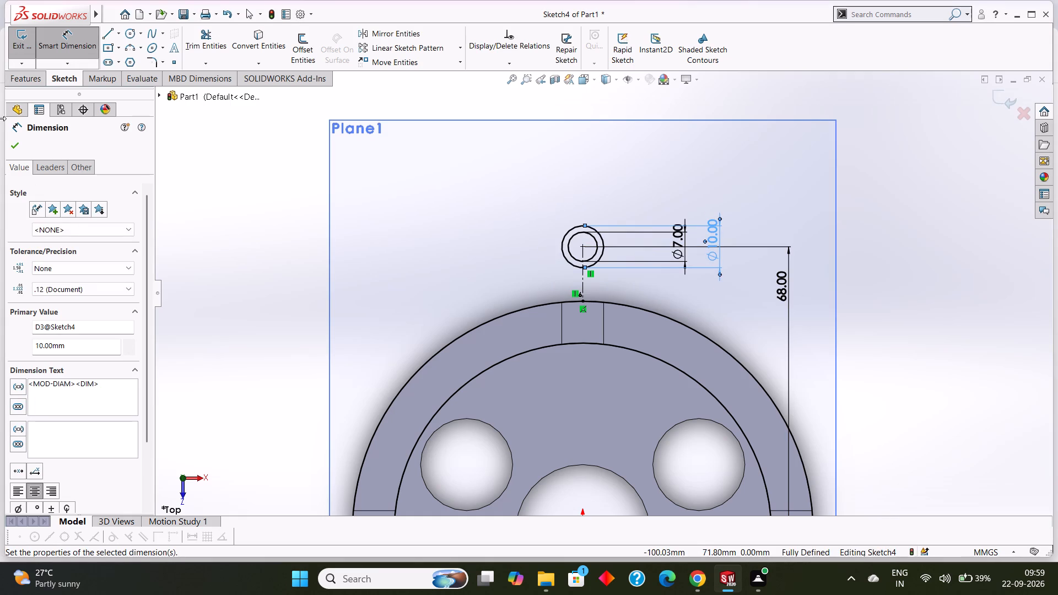
click(20, 142)
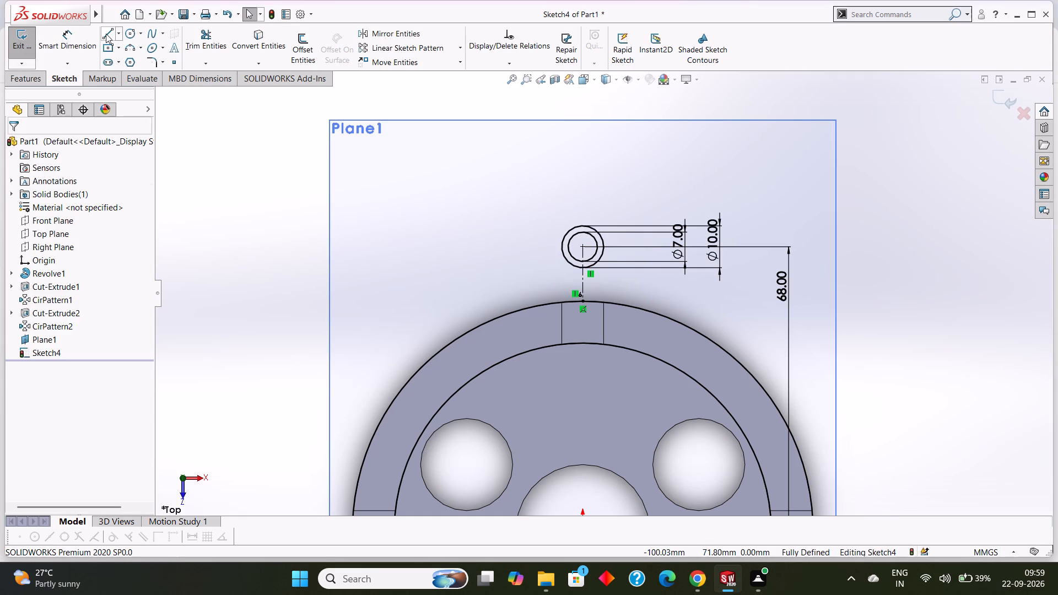
Draw an outward-slanting line about 15 mm long from the outer lug circle's left quadrant to the ring's outer edge.
click(106, 33)
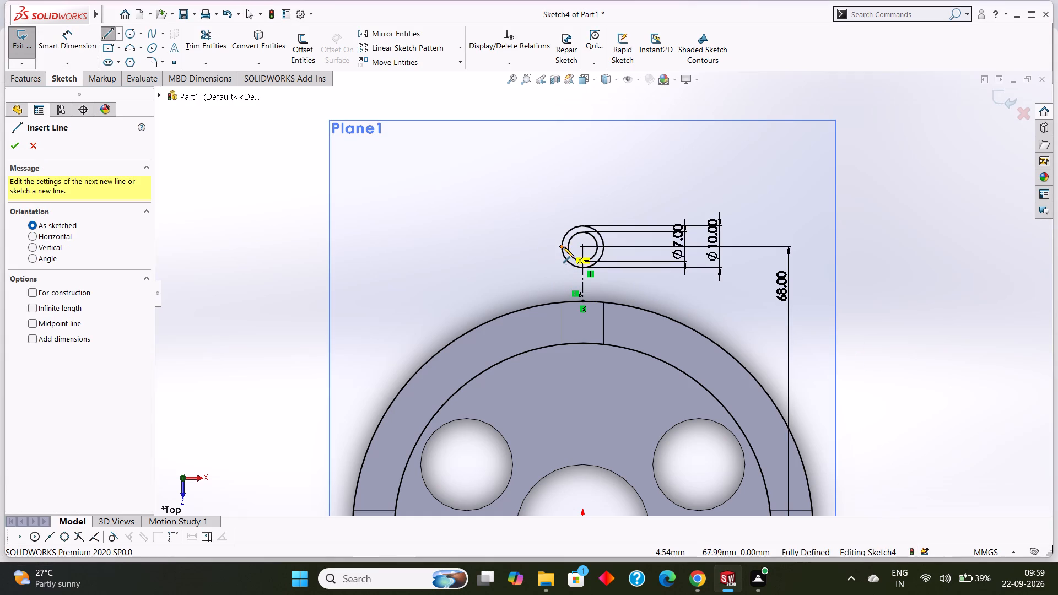
click(563, 247)
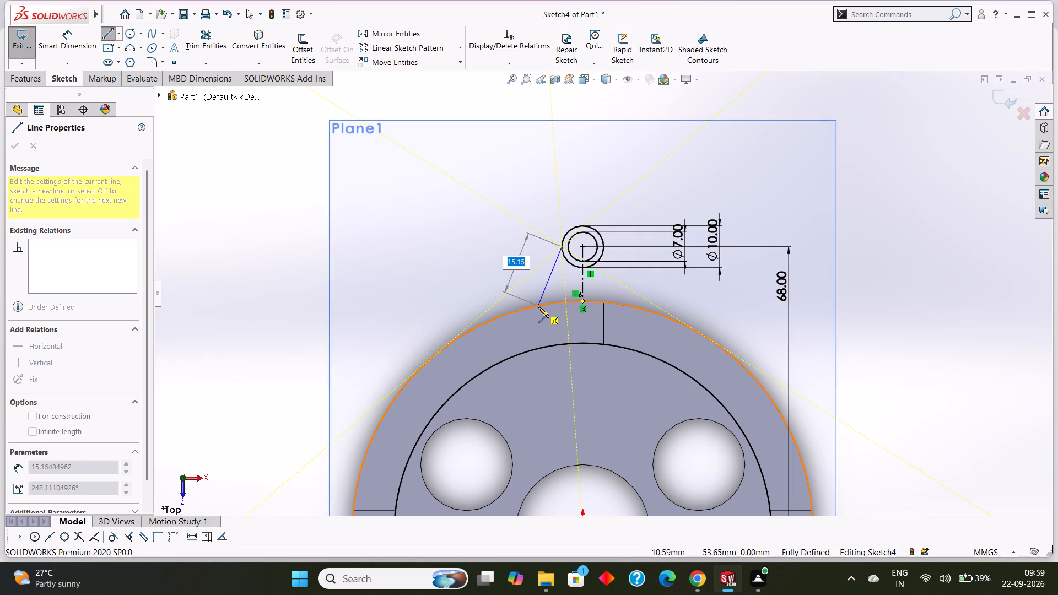
click(540, 307)
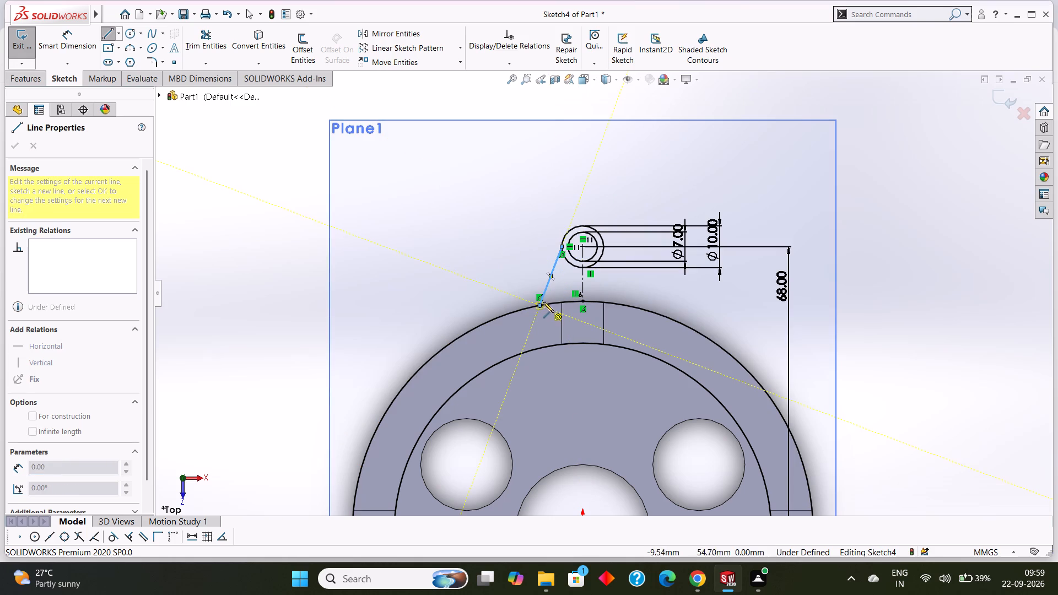
right_click(515, 258)
click(534, 267)
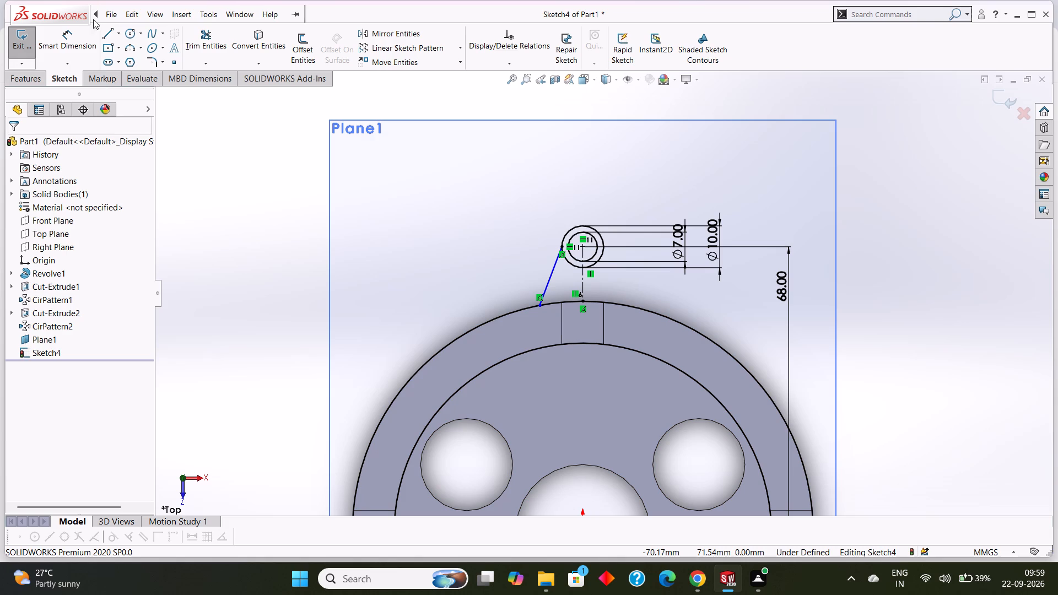
Draw an outward-slanting line from the outer lug circle's right quadrant to the ring's outer edge, roughly mirroring the left line.
click(103, 30)
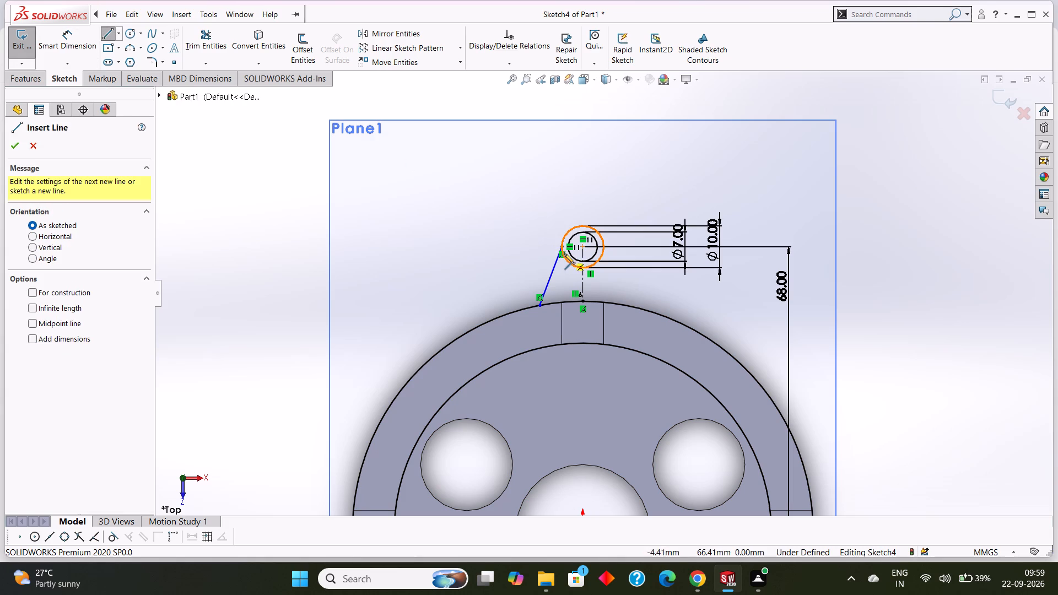
click(604, 247)
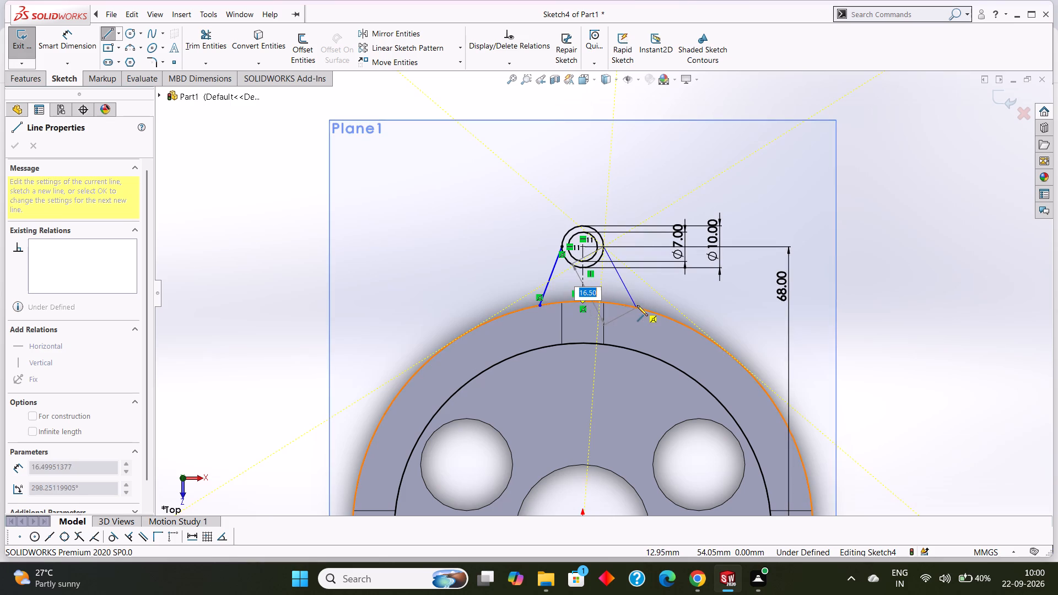
click(627, 305)
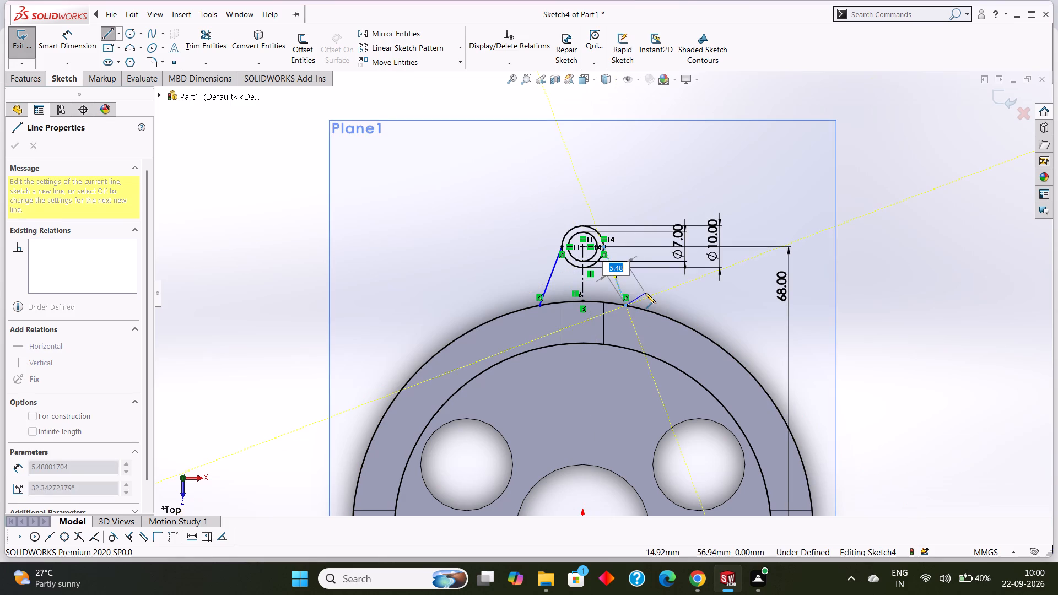
right_click(645, 293)
click(667, 299)
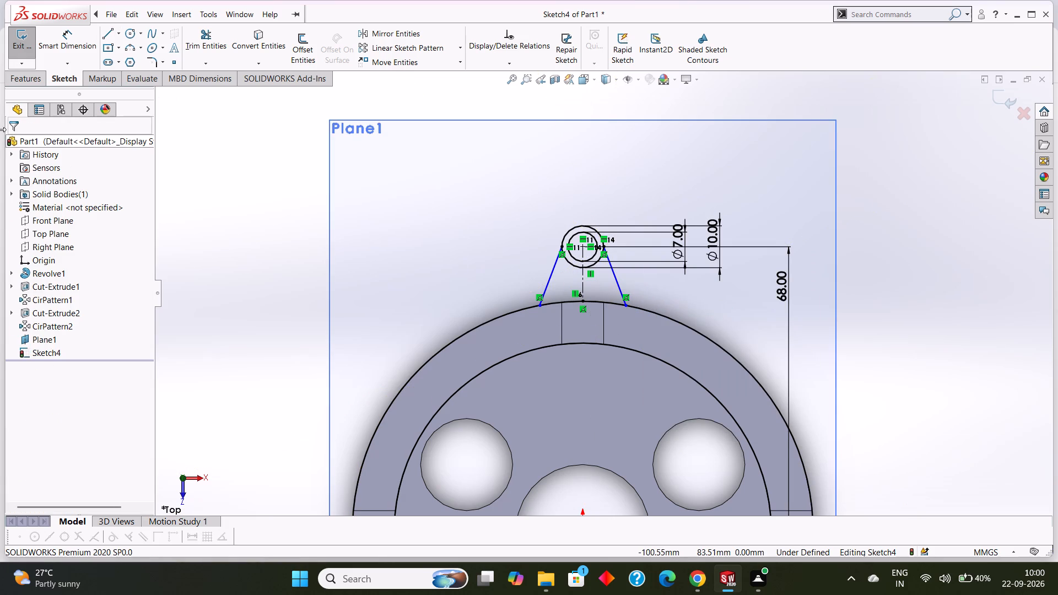
Examine the resized lug profile and its proportions against the whole ring.
click(28, 85)
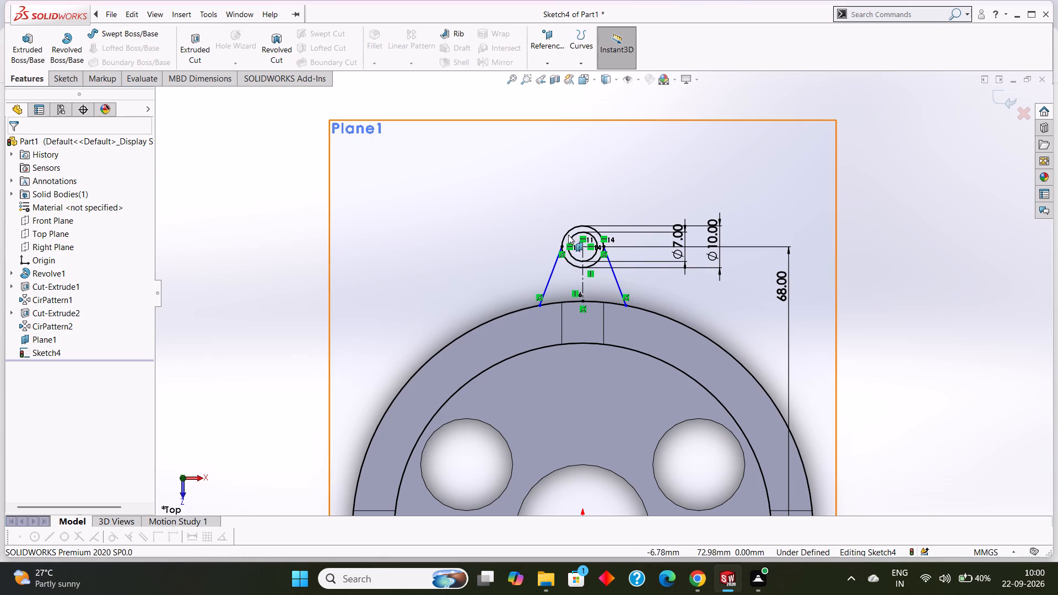
scroll(632, 306, up, 3)
scroll(599, 318, down, 3)
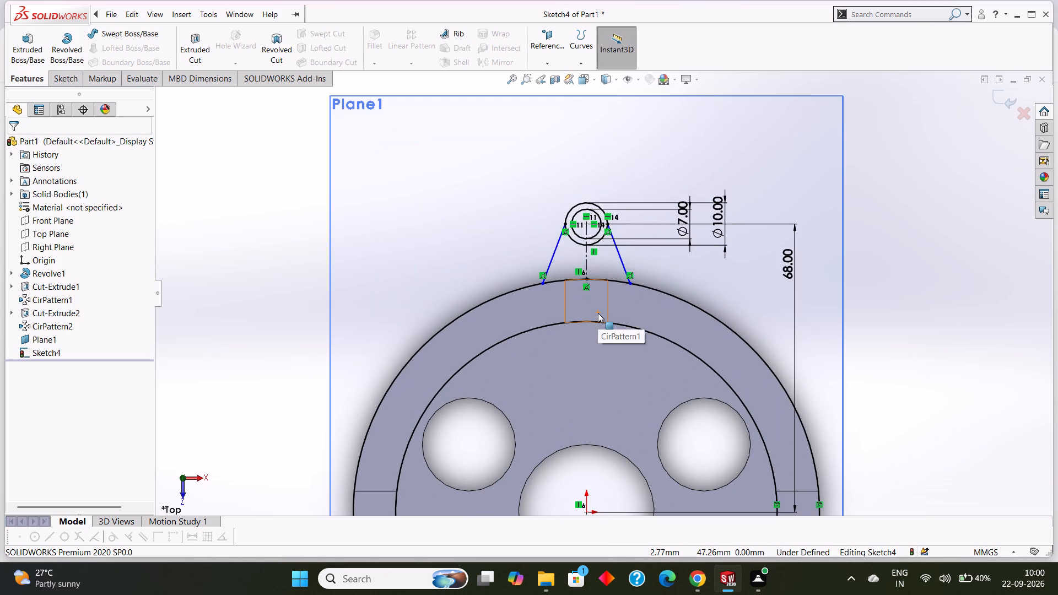
scroll(598, 313, up, 3)
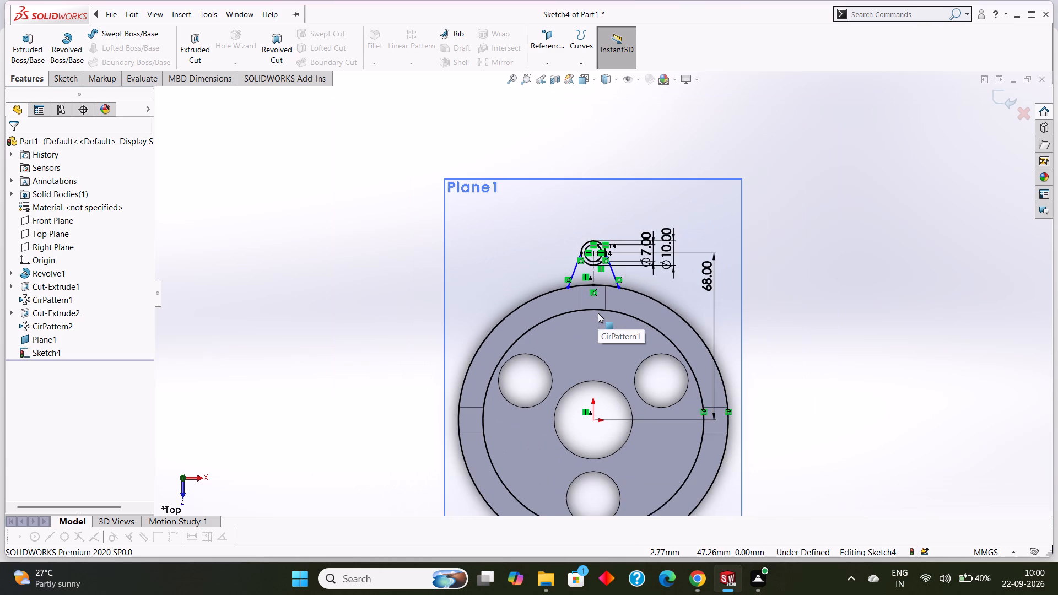
scroll(598, 313, up, 1)
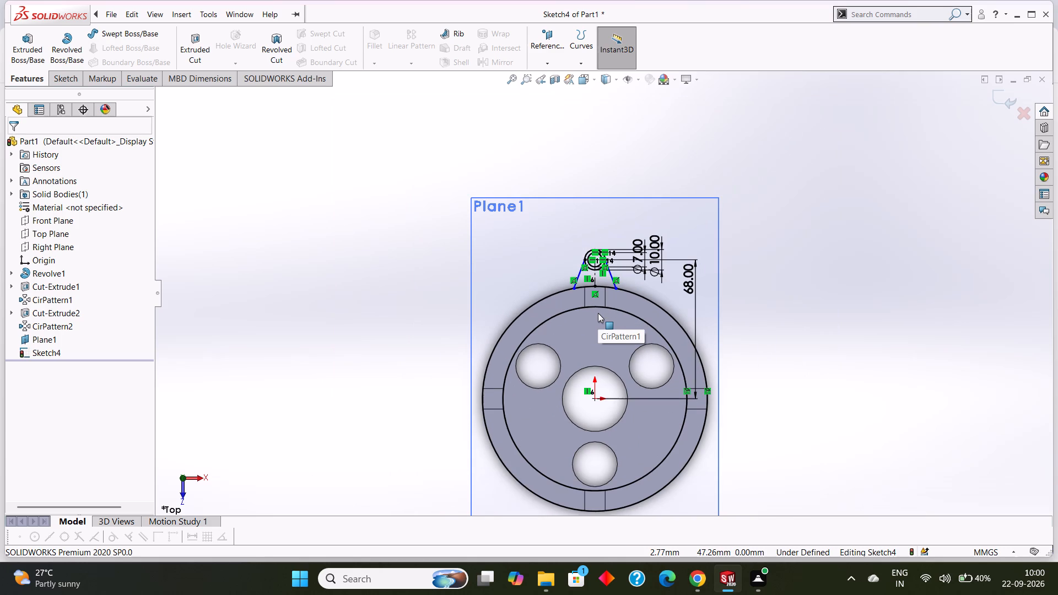
scroll(598, 313, down, 2)
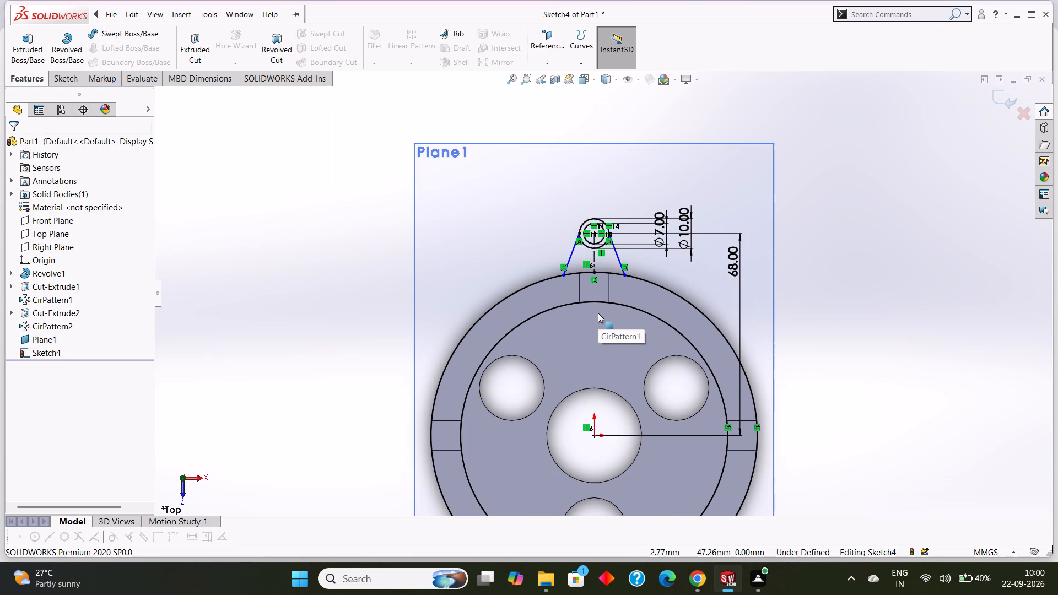
scroll(598, 313, down, 1)
scroll(598, 312, up, 1)
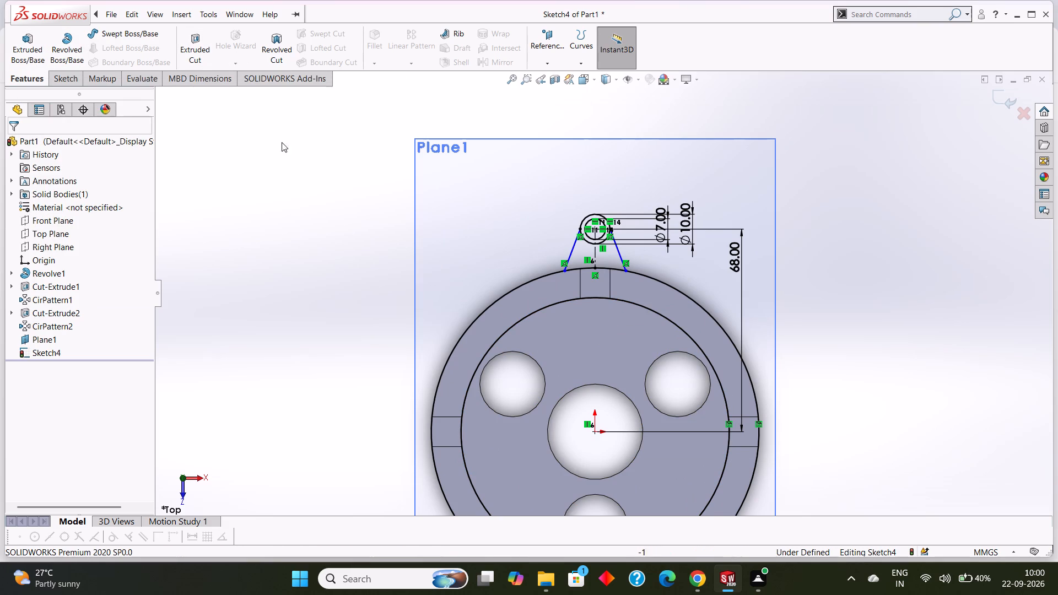
Trim away the lower half of the outer lug circle between the two slanted lines.
click(67, 77)
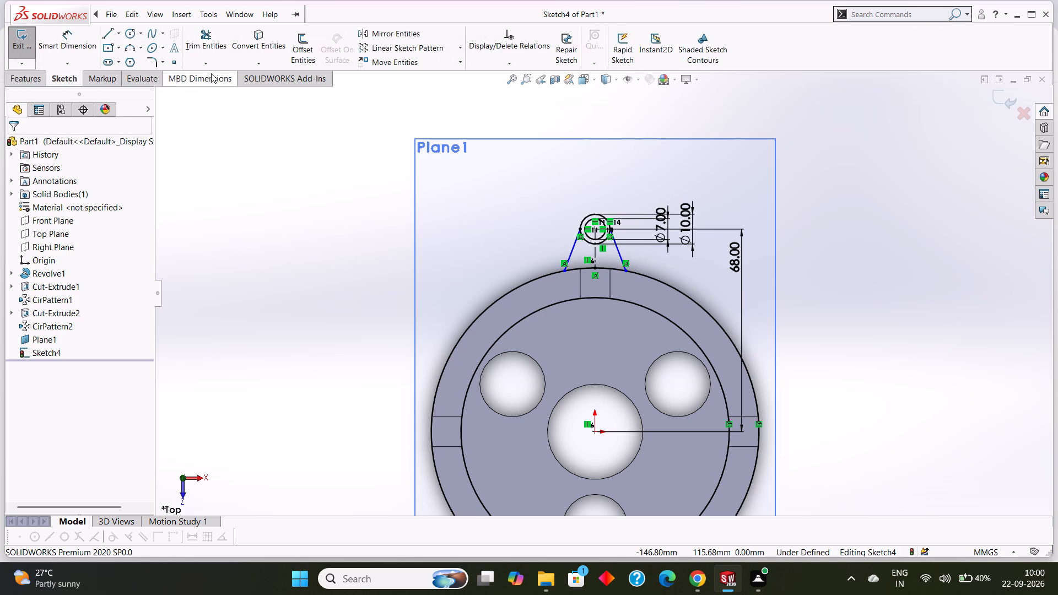
click(211, 52)
scroll(541, 247, down, 4)
scroll(652, 268, down, 2)
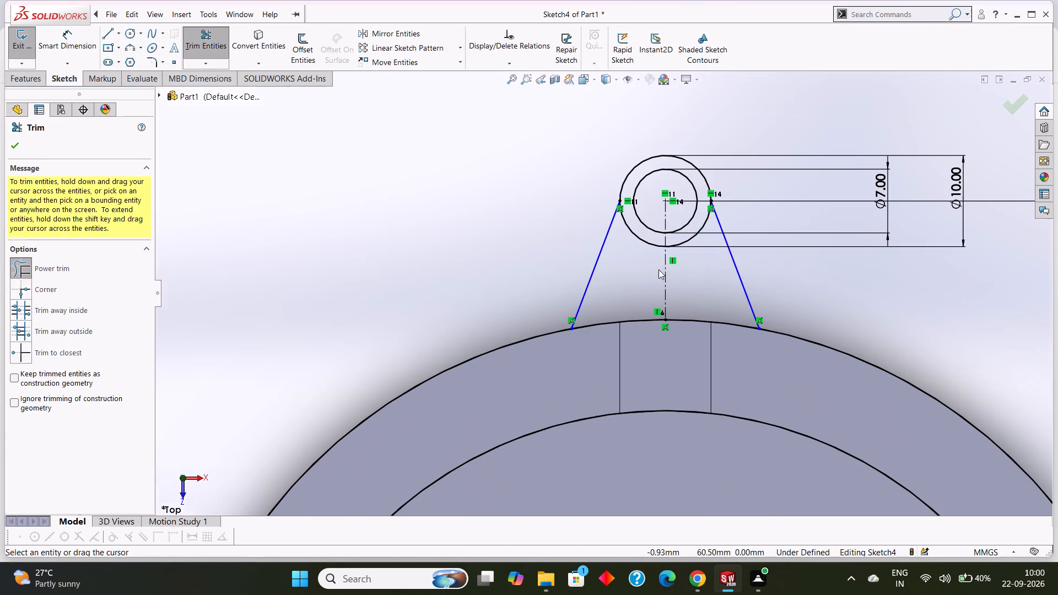
drag(642, 257, 649, 240)
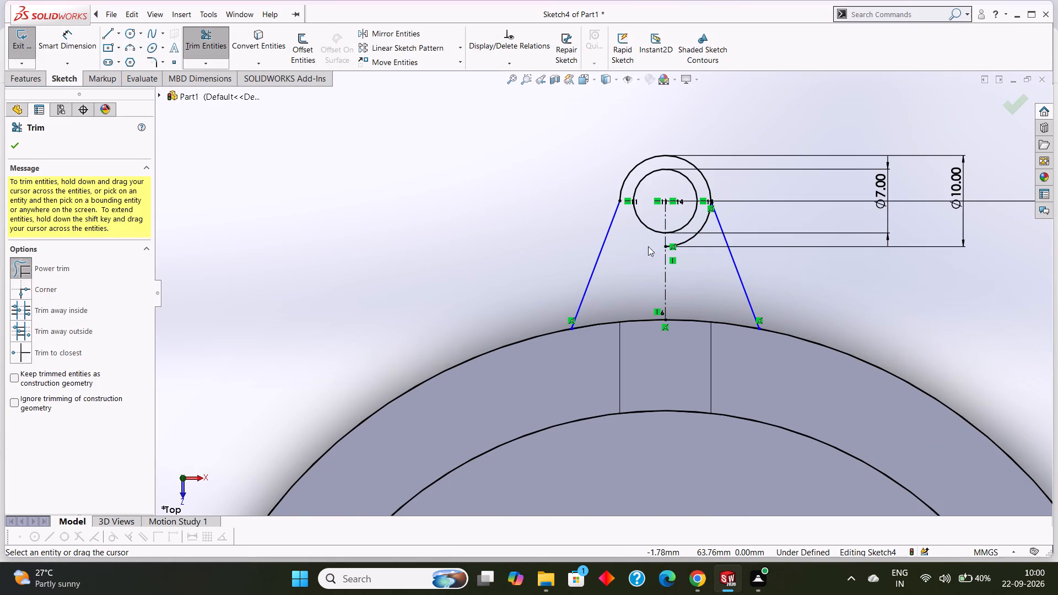
drag(711, 264, 693, 236)
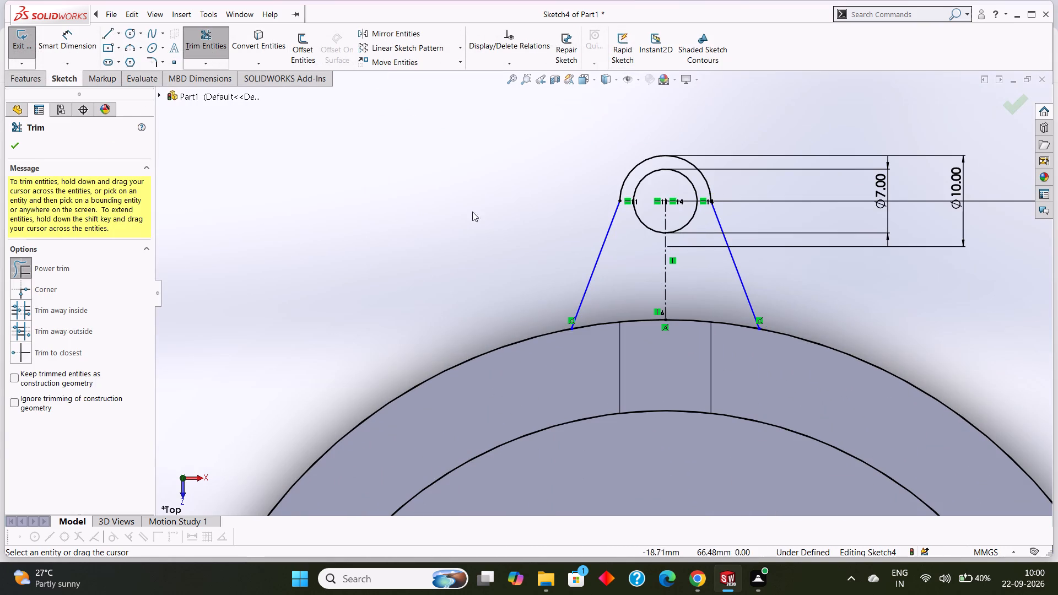
click(12, 144)
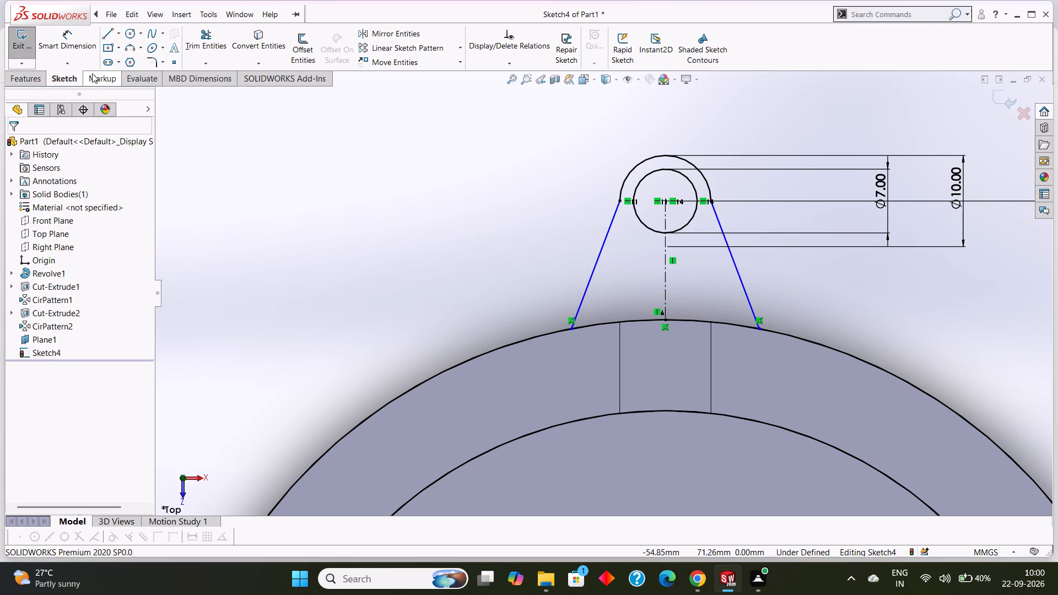
Dimension the angle between the two slanted lug lines and set it to 35 degrees.
click(53, 46)
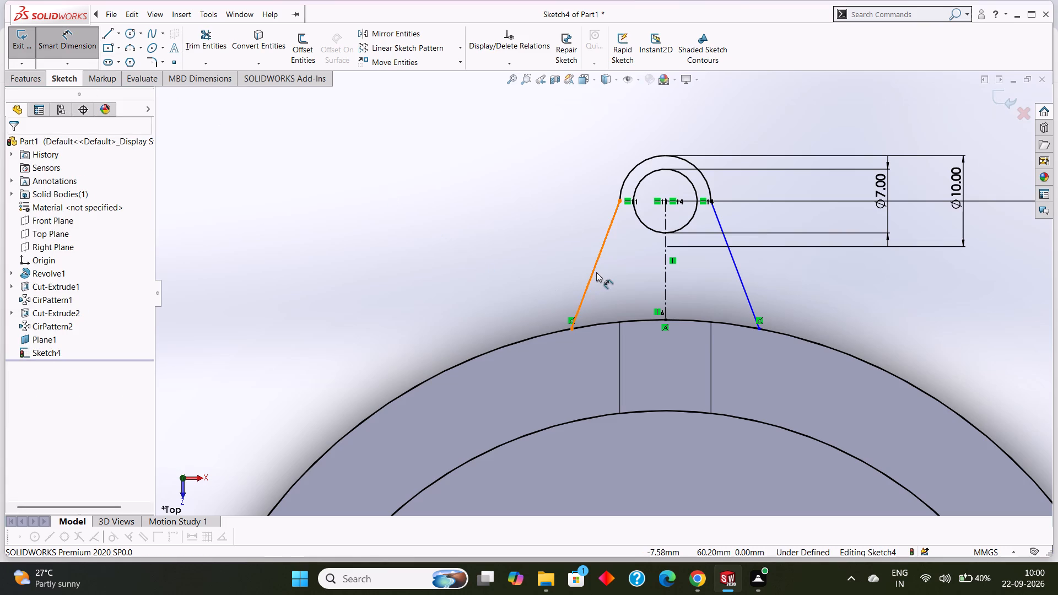
click(593, 270)
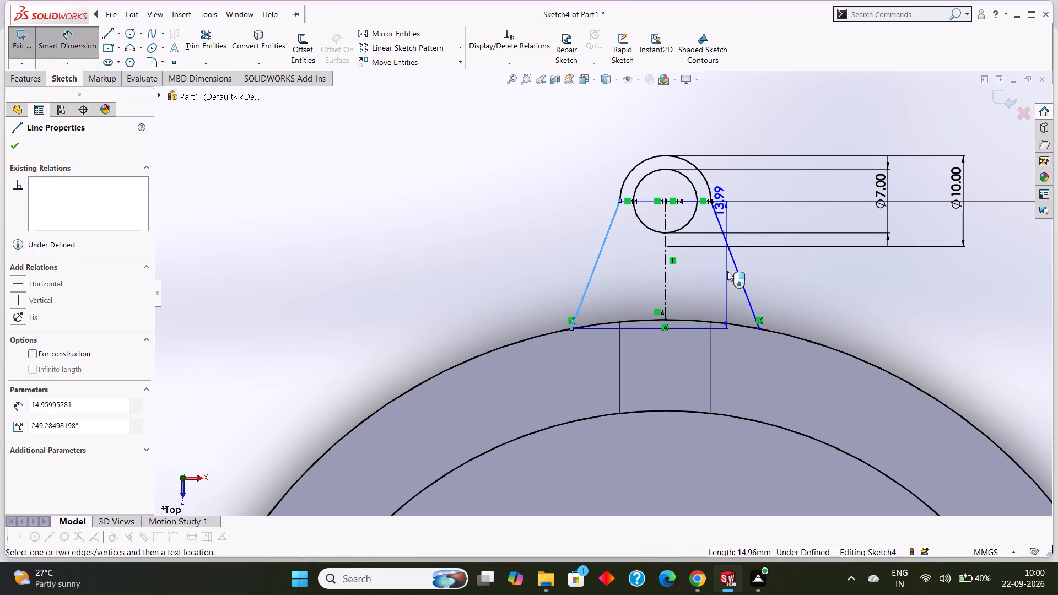
click(739, 271)
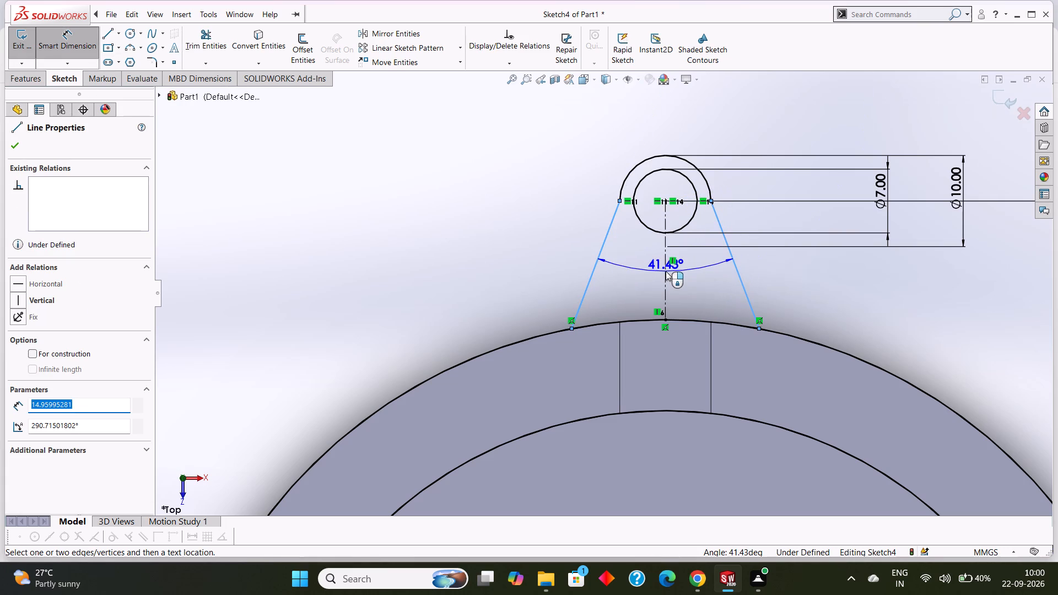
click(666, 271)
text(35)
key(Return)
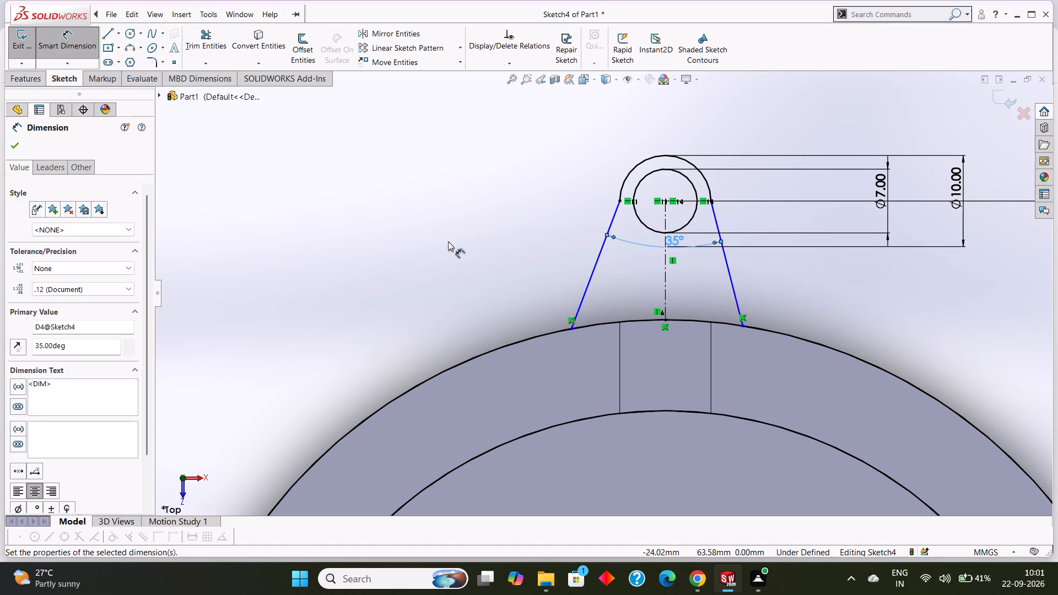
scroll(546, 259, up, 3)
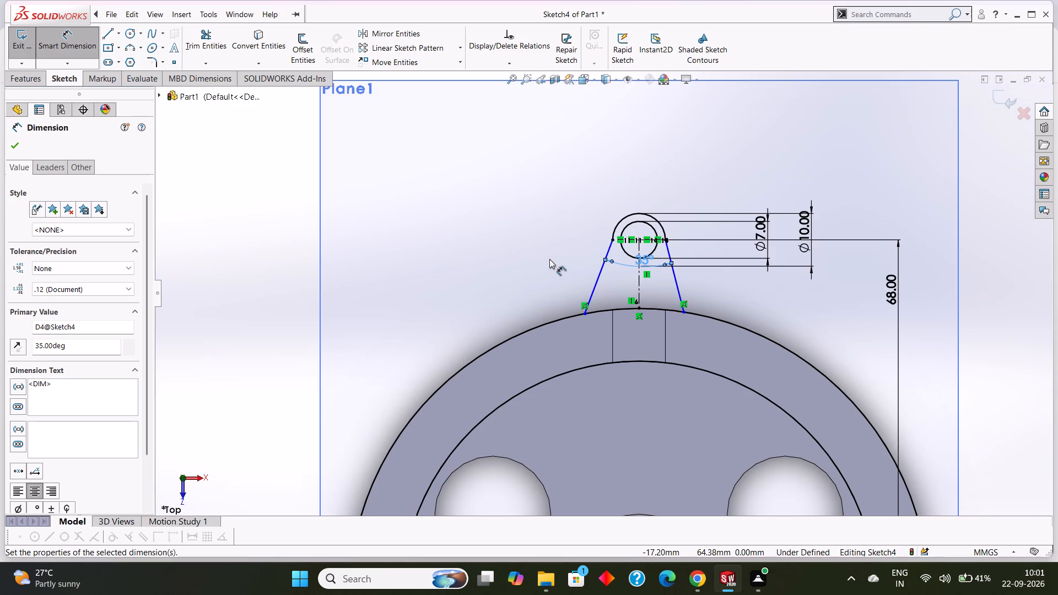
scroll(558, 262, down, 2)
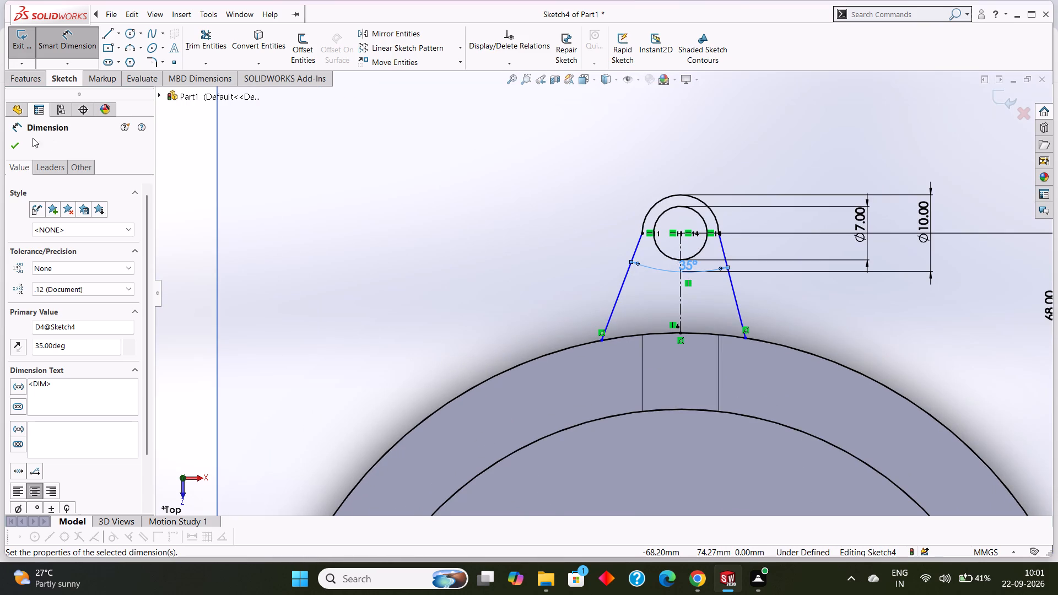
click(9, 142)
Hide Plane1 so that it no longer overlays the lug sketch.
scroll(412, 243, up, 2)
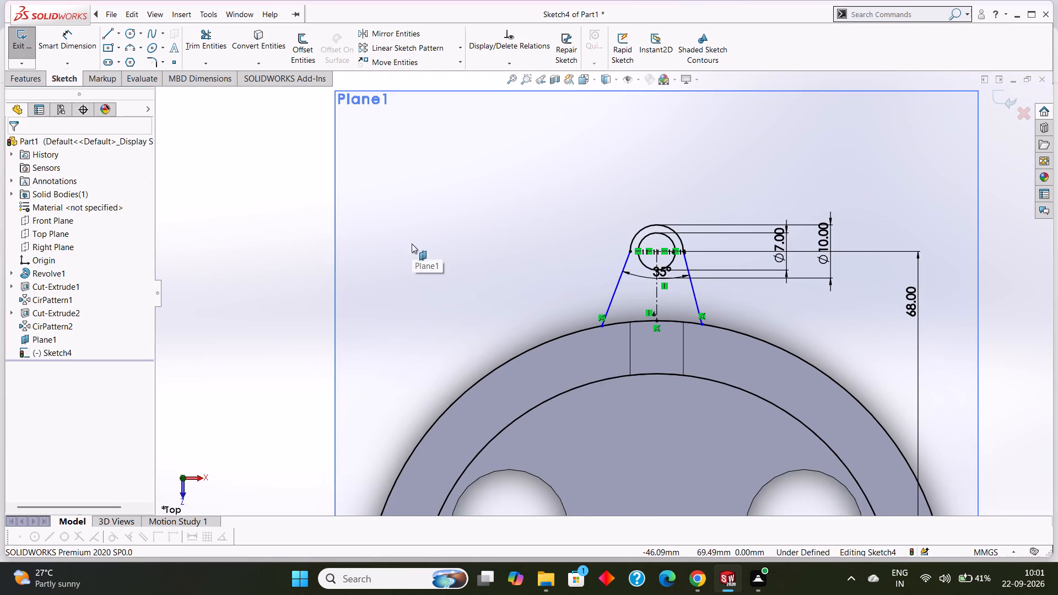
scroll(449, 260, up, 3)
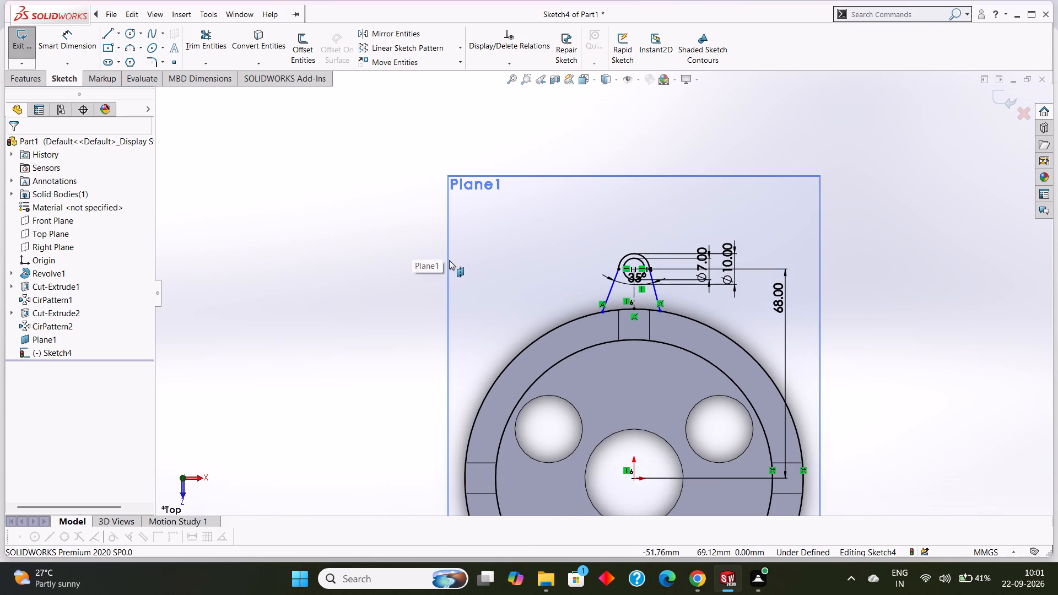
scroll(508, 267, down, 2)
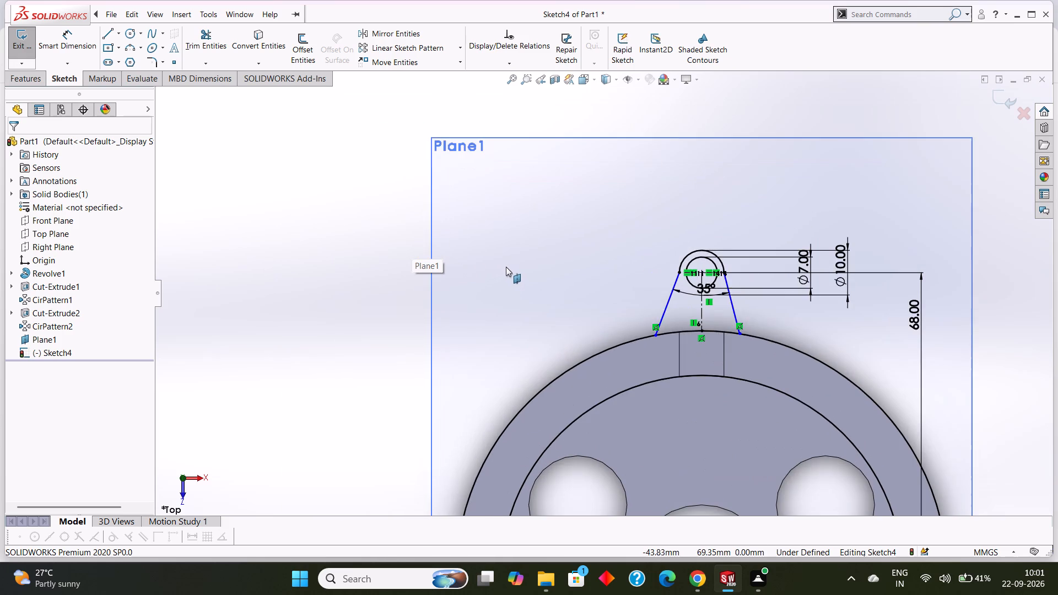
scroll(506, 267, up, 2)
click(44, 340)
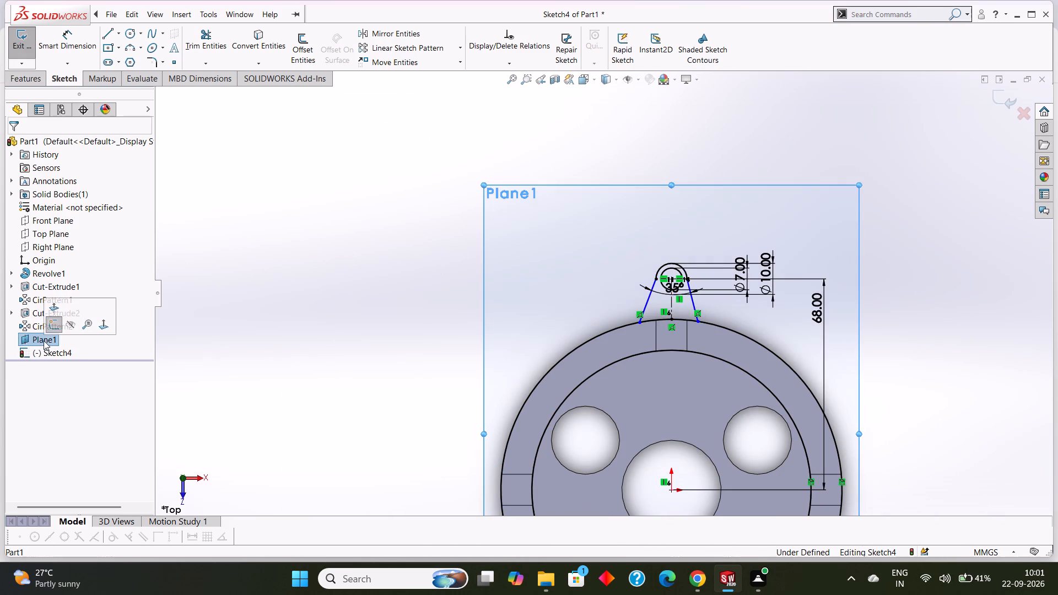
click(68, 326)
Start an extruded boss from the lug sketch and examine how the profile meets the ring's outer edge.
scroll(341, 306, up, 2)
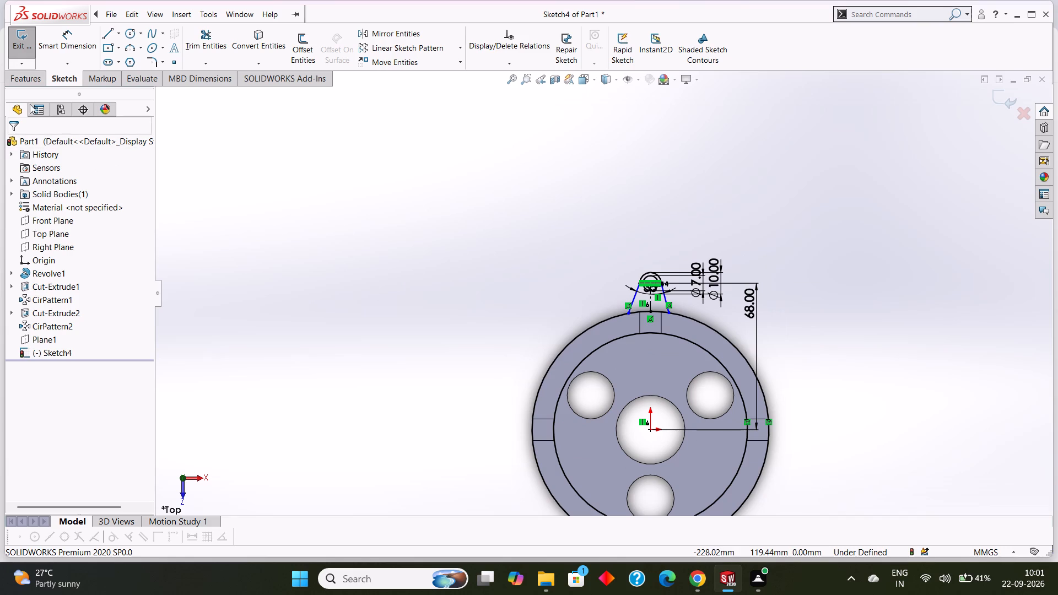
click(31, 80)
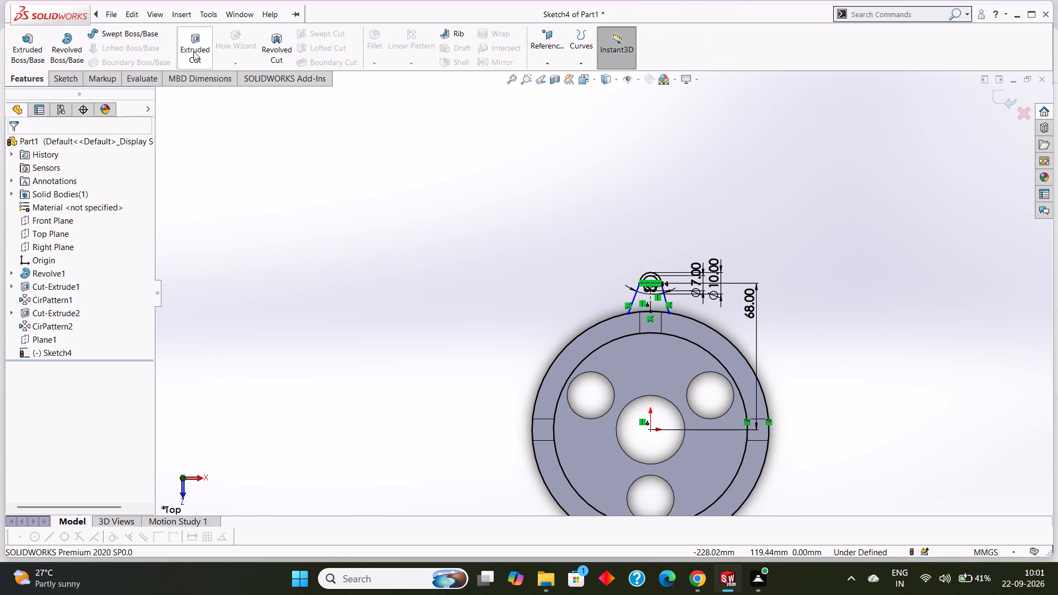
click(35, 50)
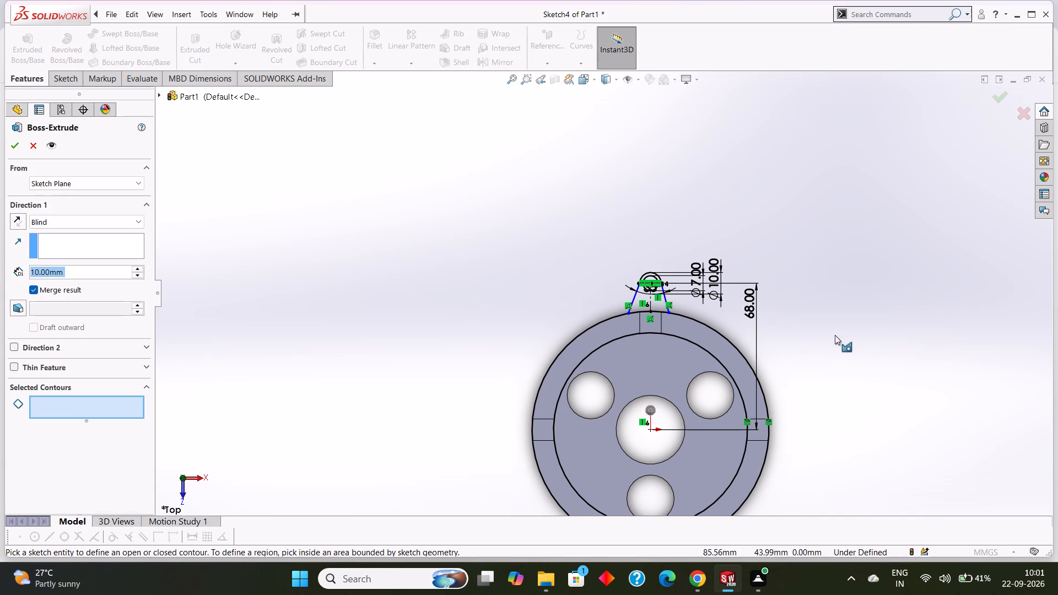
middle_drag(835, 333, 858, 340)
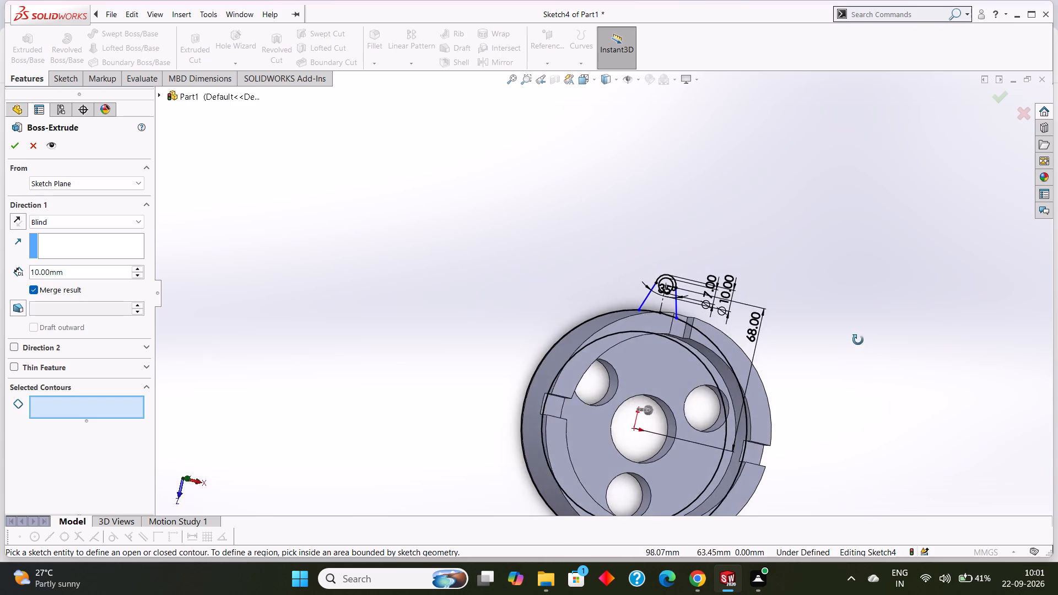
middle_drag(858, 340, 700, 326)
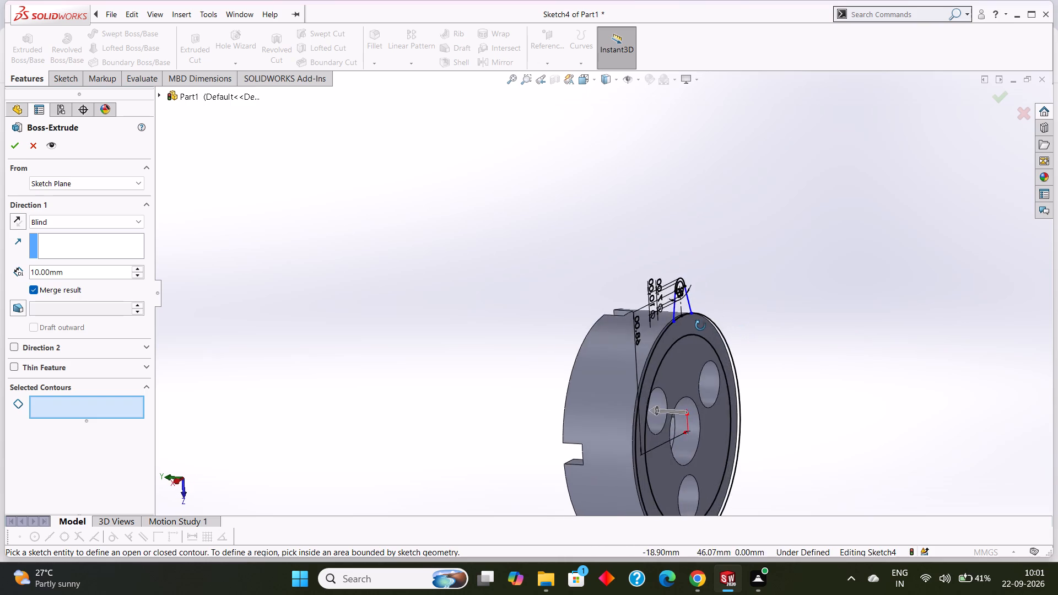
middle_drag(700, 326, 766, 328)
middle_drag(770, 328, 784, 344)
middle_drag(784, 344, 792, 344)
middle_click(801, 348)
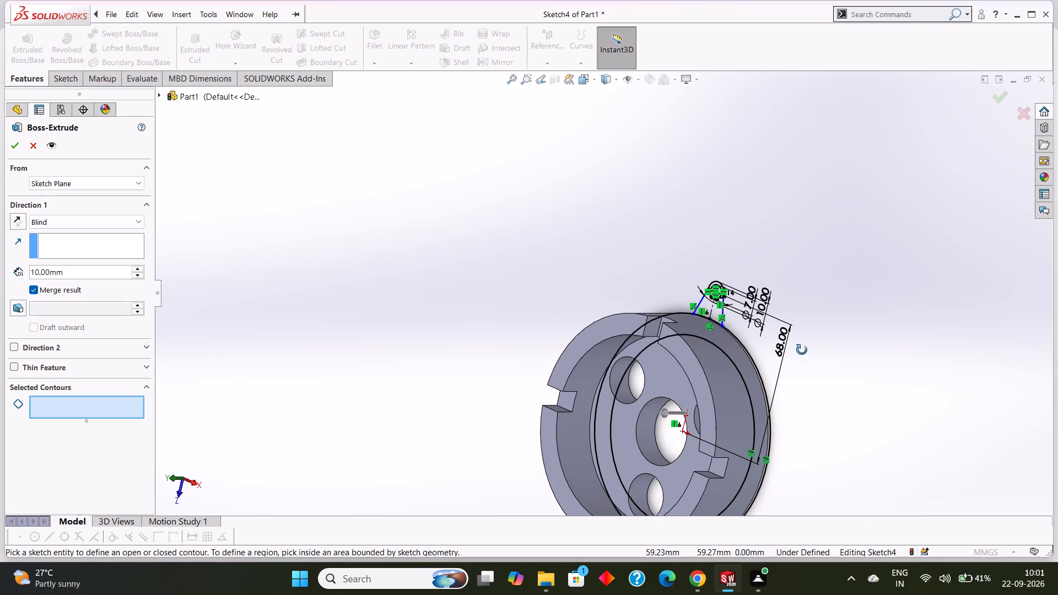
middle_drag(657, 280, 679, 314)
scroll(670, 311, down, 1)
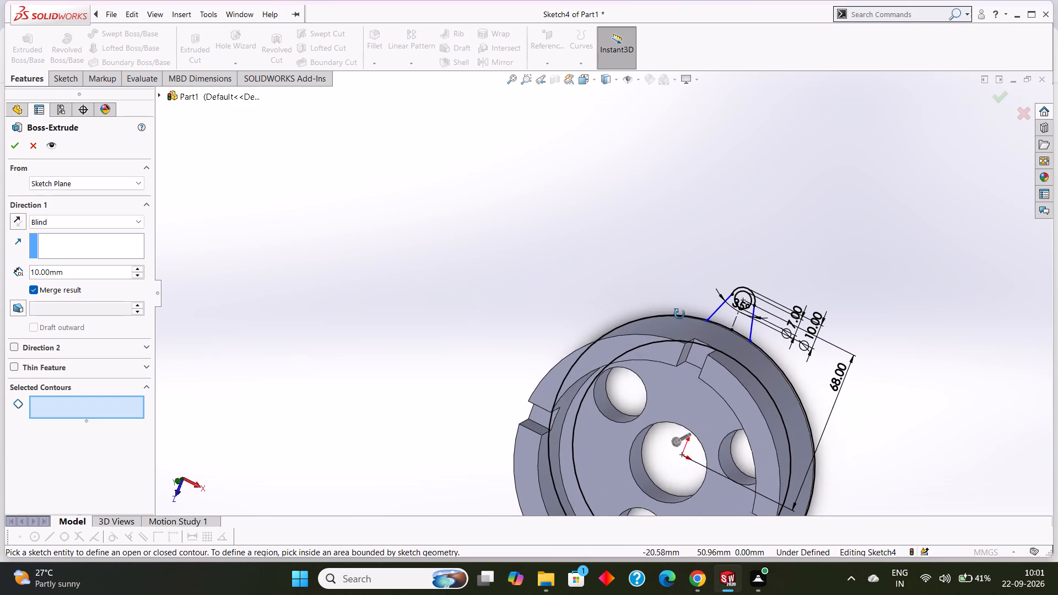
middle_drag(679, 314, 662, 307)
scroll(729, 349, down, 5)
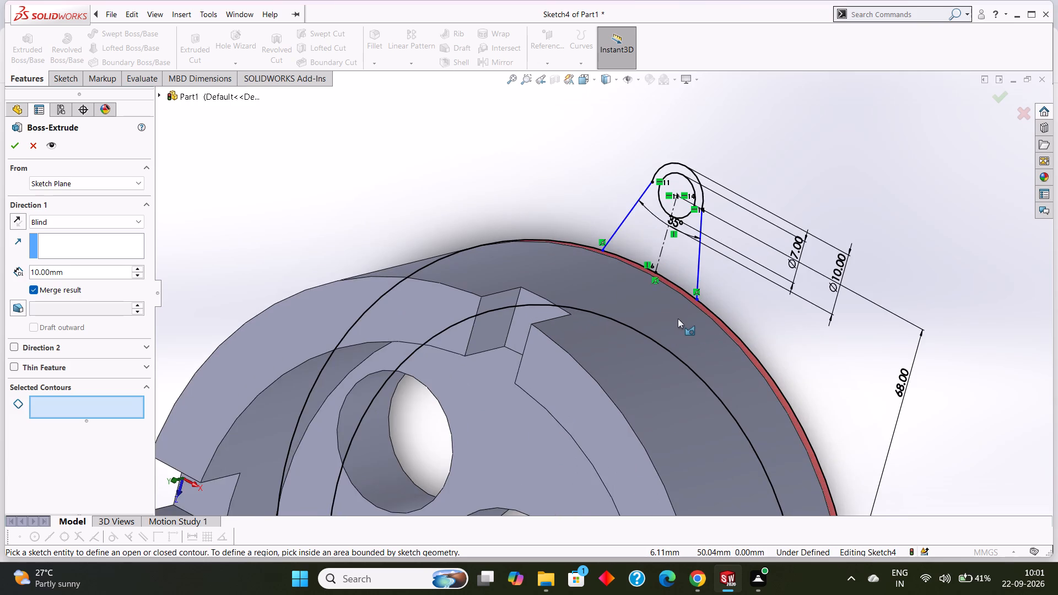
scroll(678, 318, down, 4)
scroll(582, 258, up, 4)
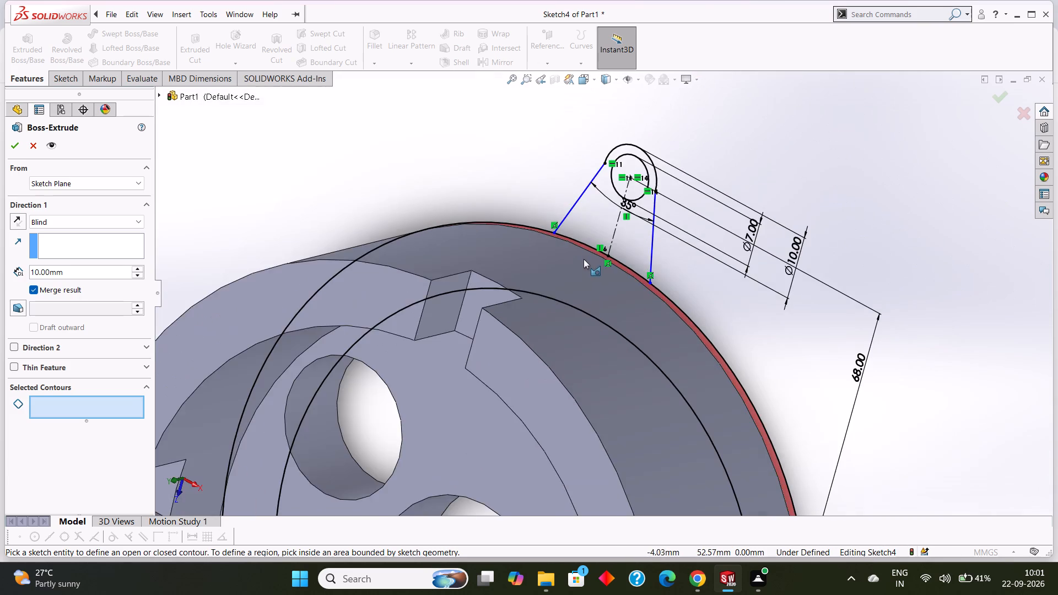
scroll(587, 267, up, 4)
click(434, 201)
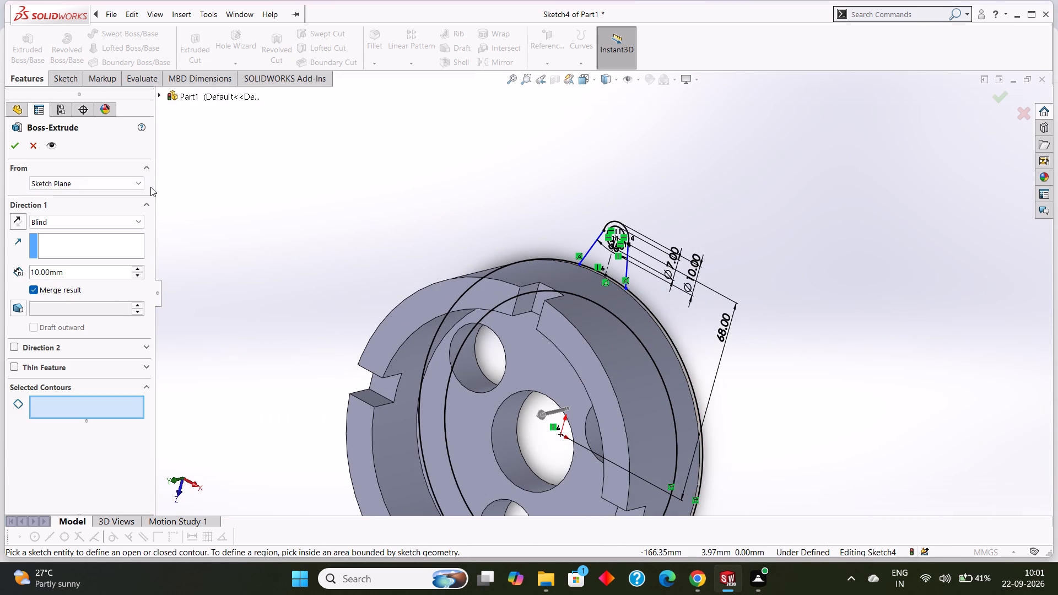
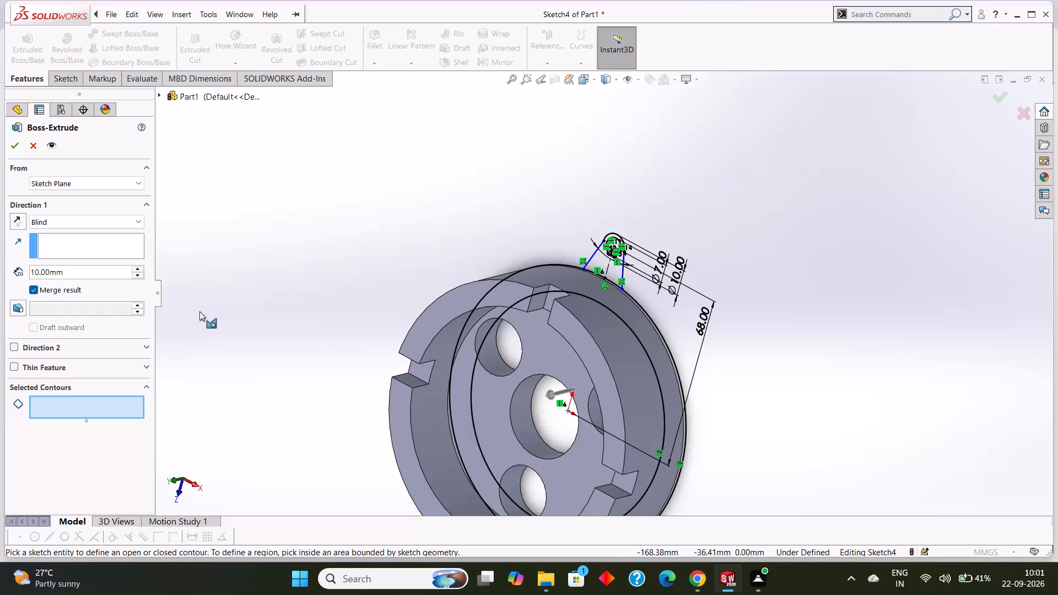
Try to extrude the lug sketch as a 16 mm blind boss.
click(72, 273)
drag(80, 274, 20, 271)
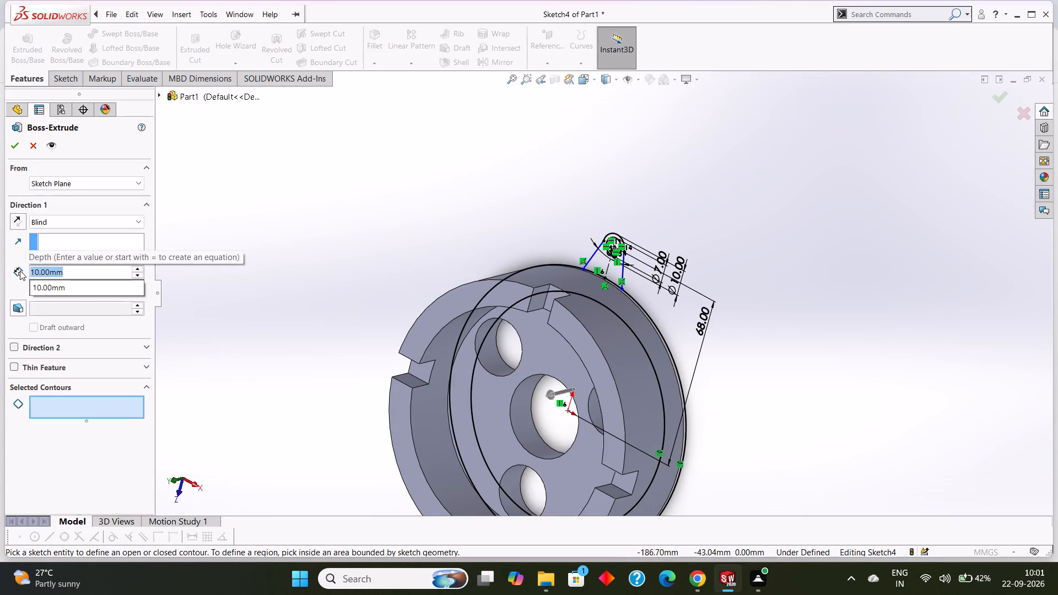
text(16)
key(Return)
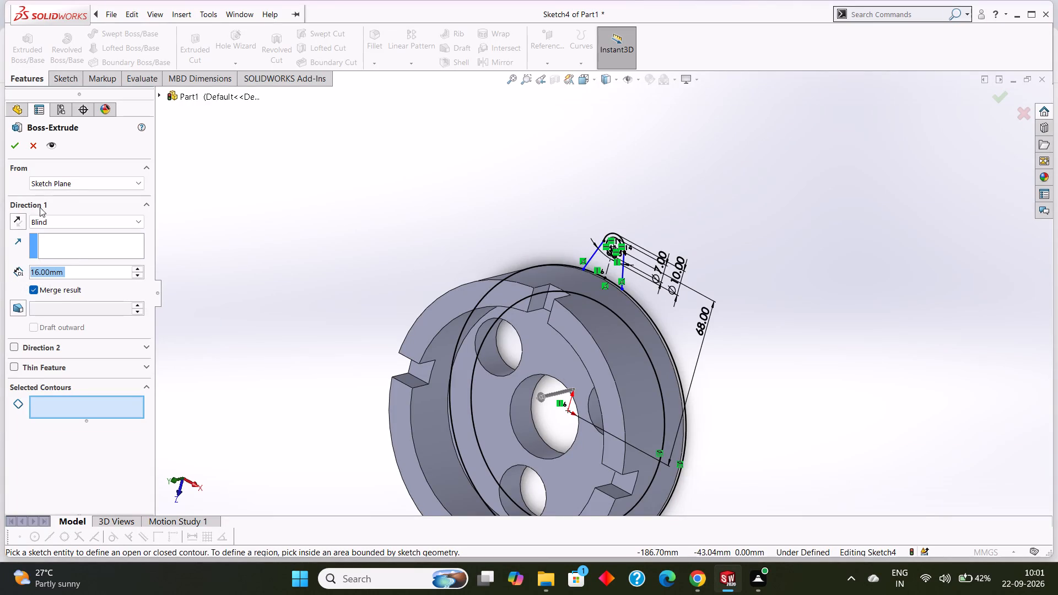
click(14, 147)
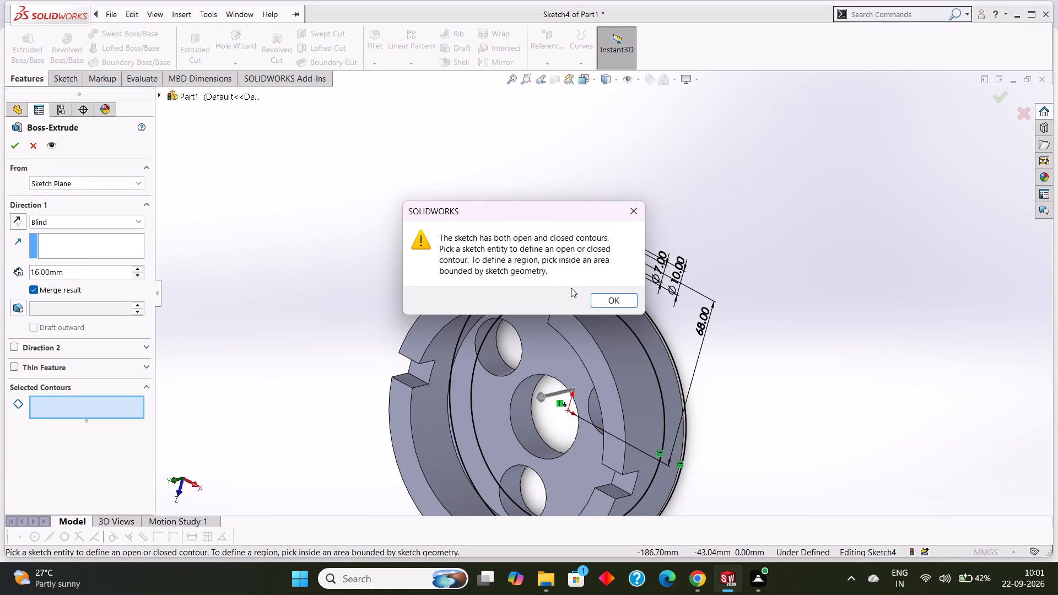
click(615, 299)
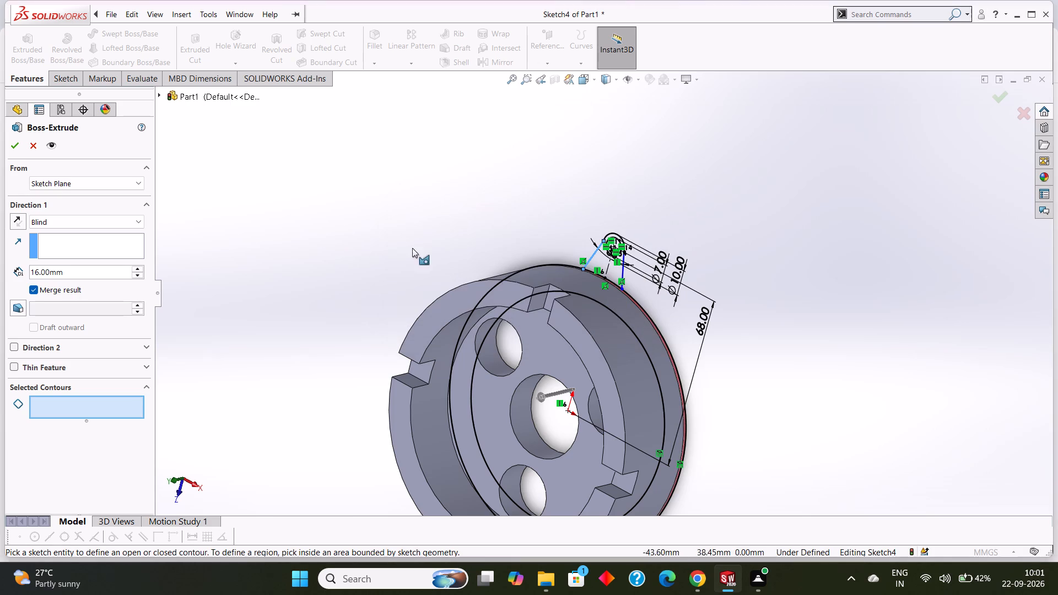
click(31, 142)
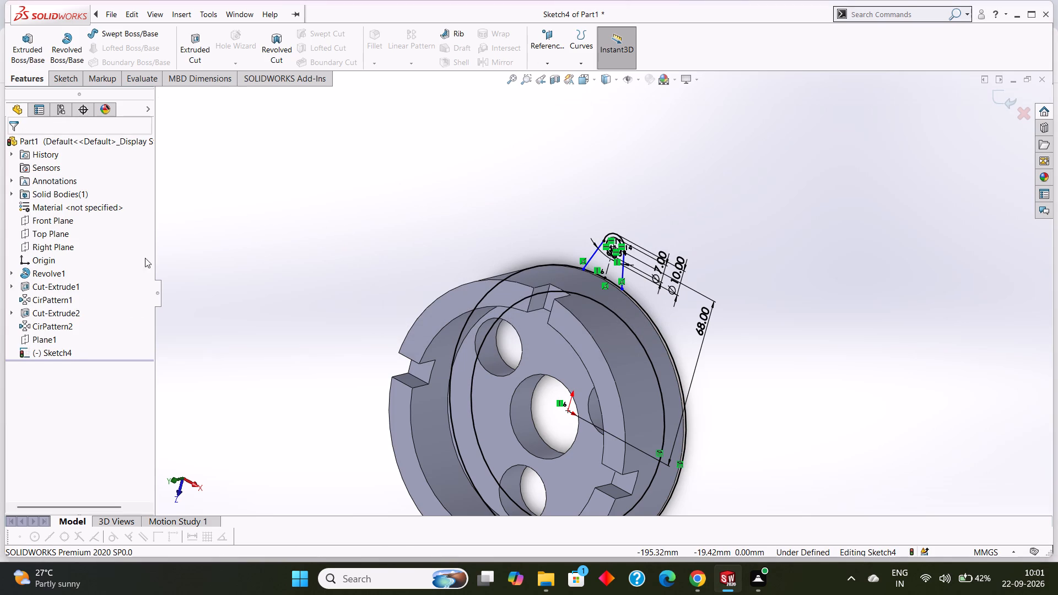
Show Plane1 again.
click(61, 343)
click(52, 342)
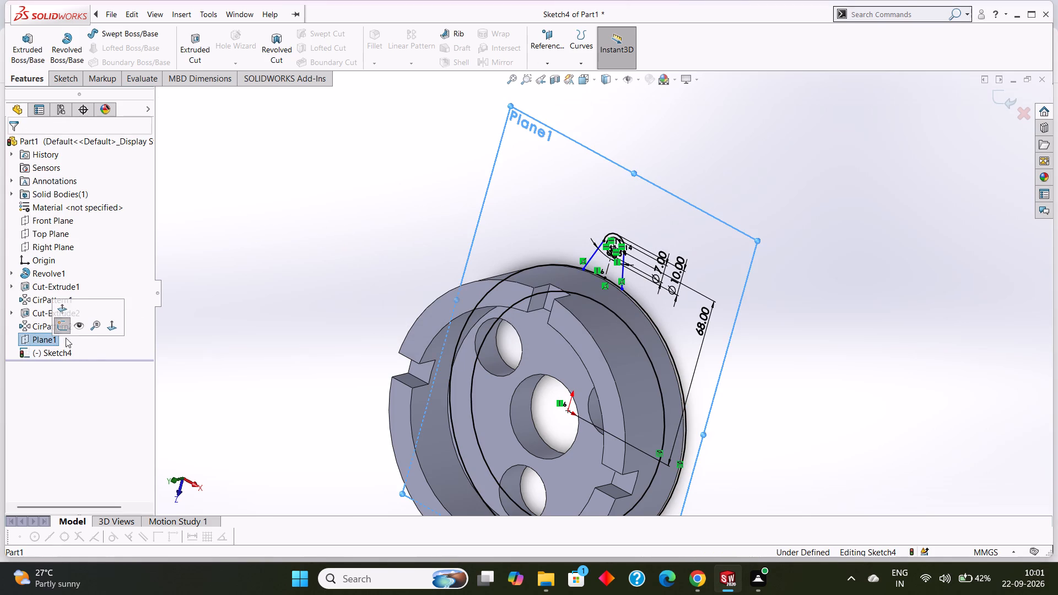
click(79, 326)
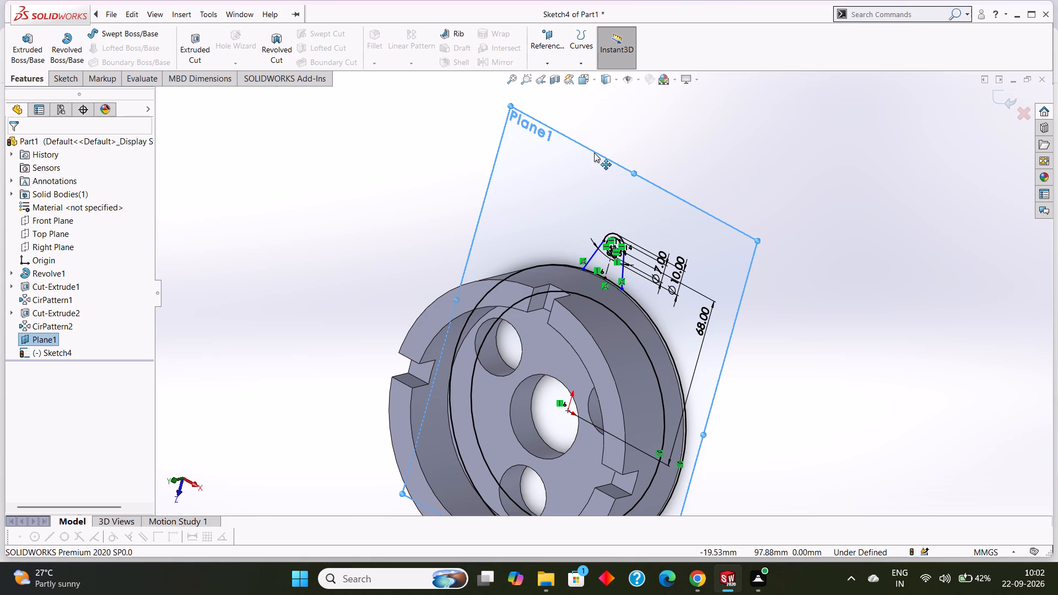
Draw a three-point arc along the ring's outer edge, joining the lower ends of the two slanted lug lines.
right_click(594, 153)
click(576, 150)
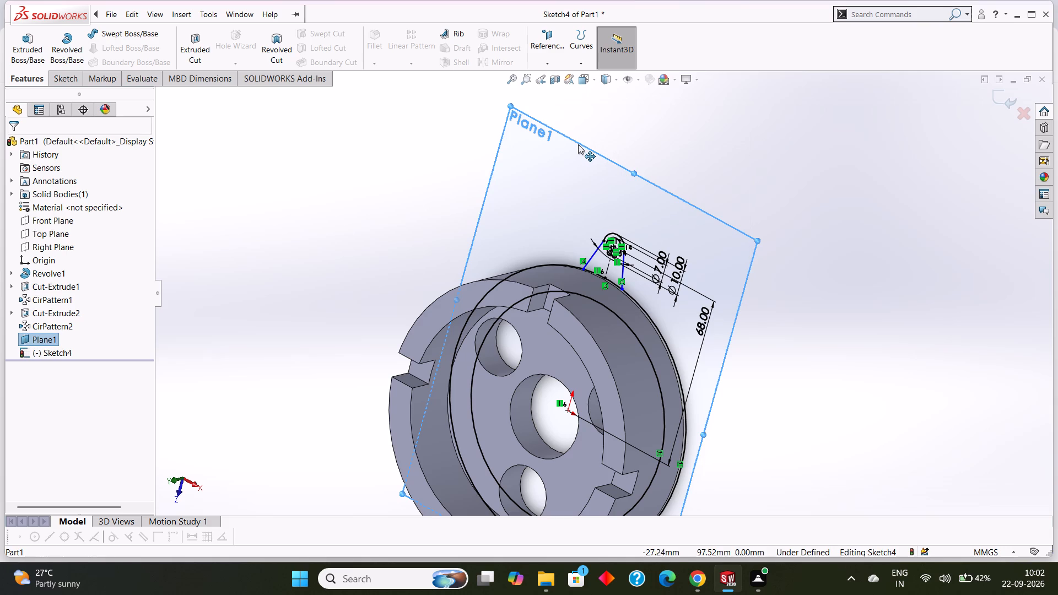
click(578, 142)
key(ctrl+8)
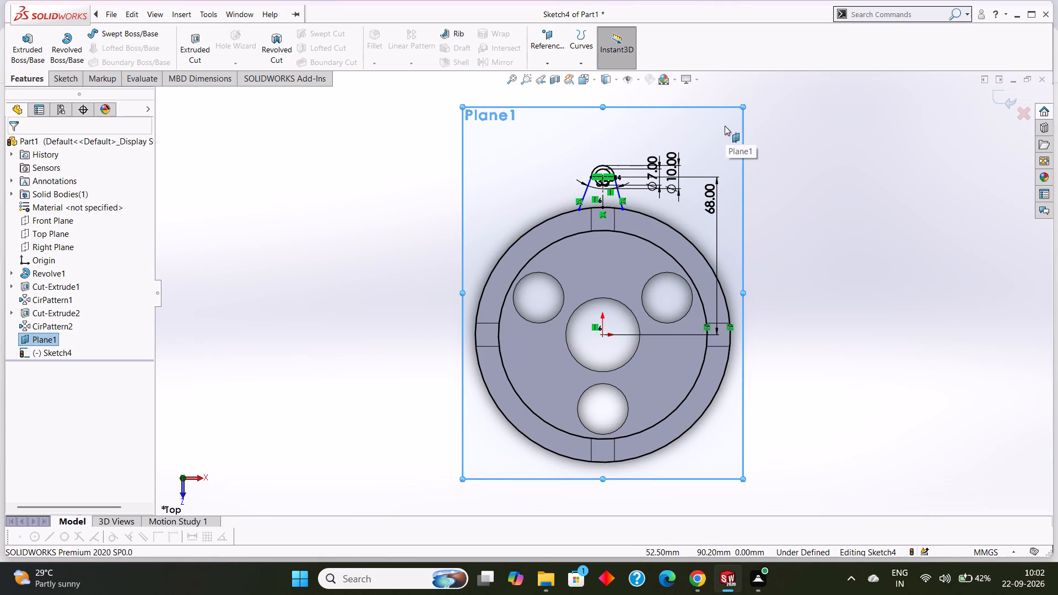
click(73, 81)
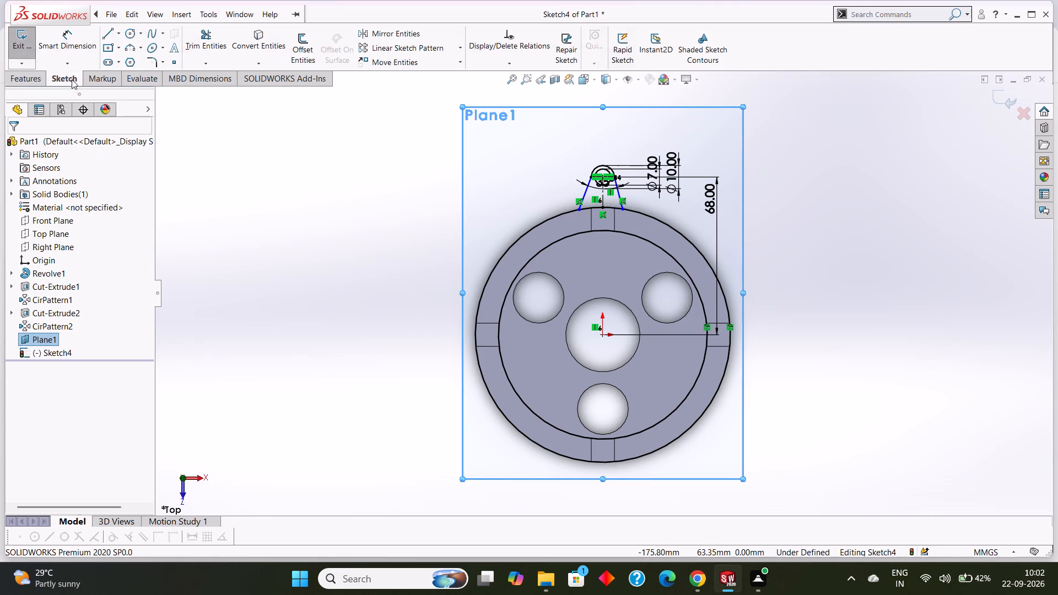
click(128, 43)
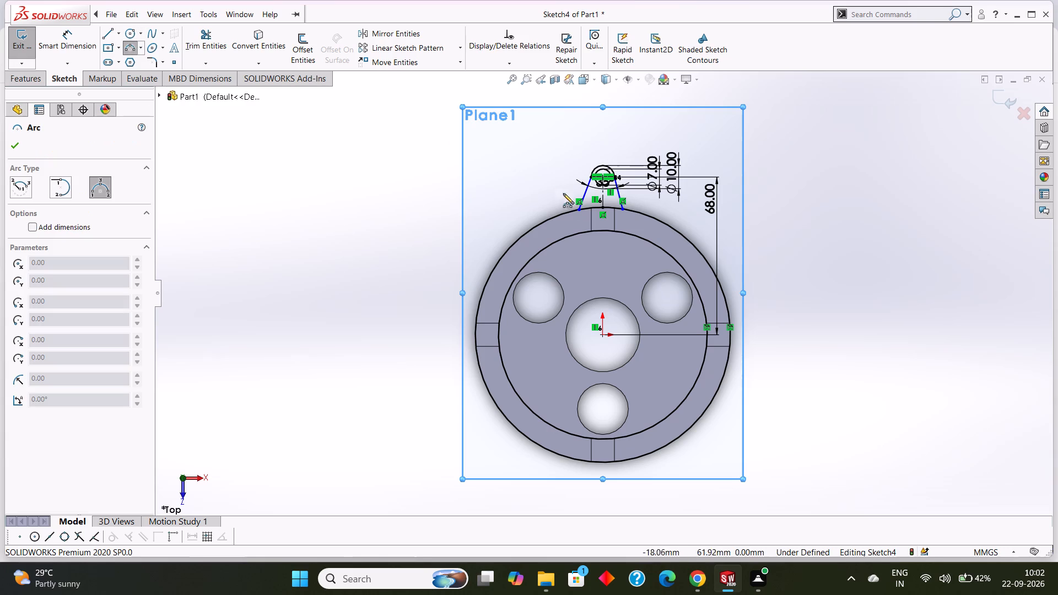
scroll(611, 205, down, 4)
click(543, 237)
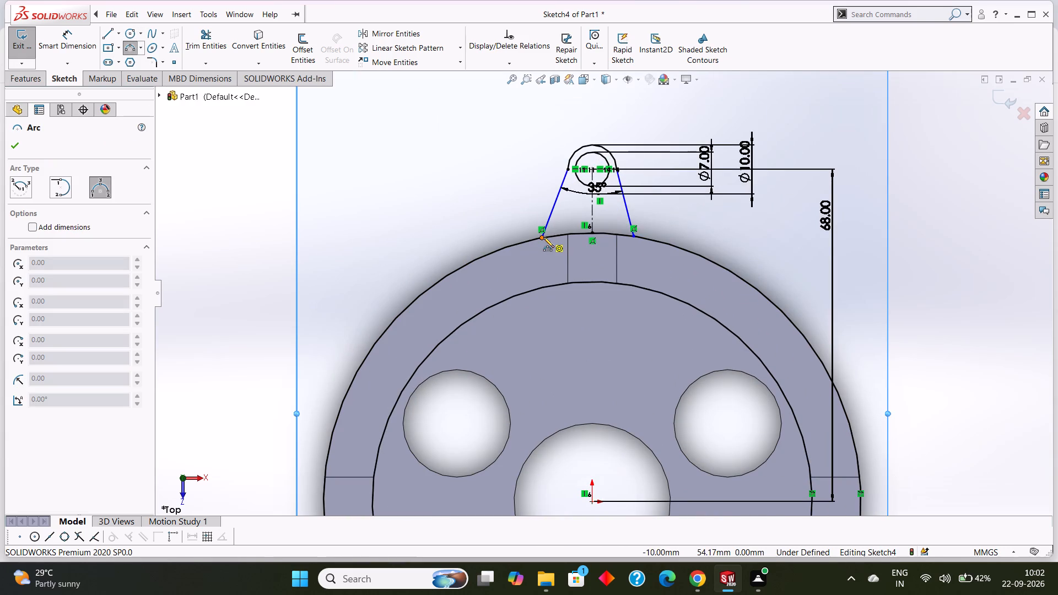
click(633, 234)
click(608, 234)
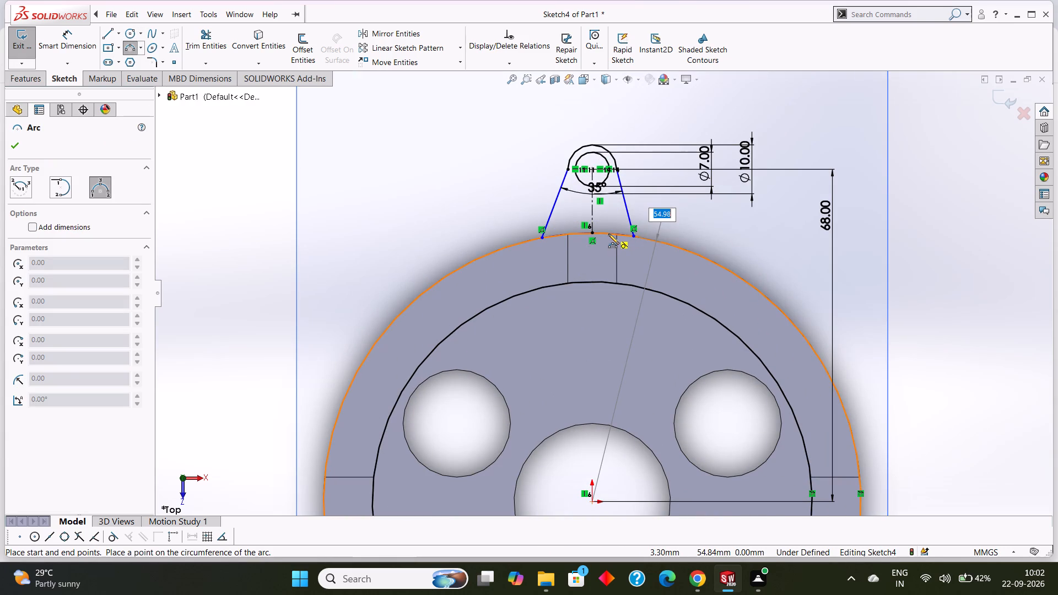
click(19, 145)
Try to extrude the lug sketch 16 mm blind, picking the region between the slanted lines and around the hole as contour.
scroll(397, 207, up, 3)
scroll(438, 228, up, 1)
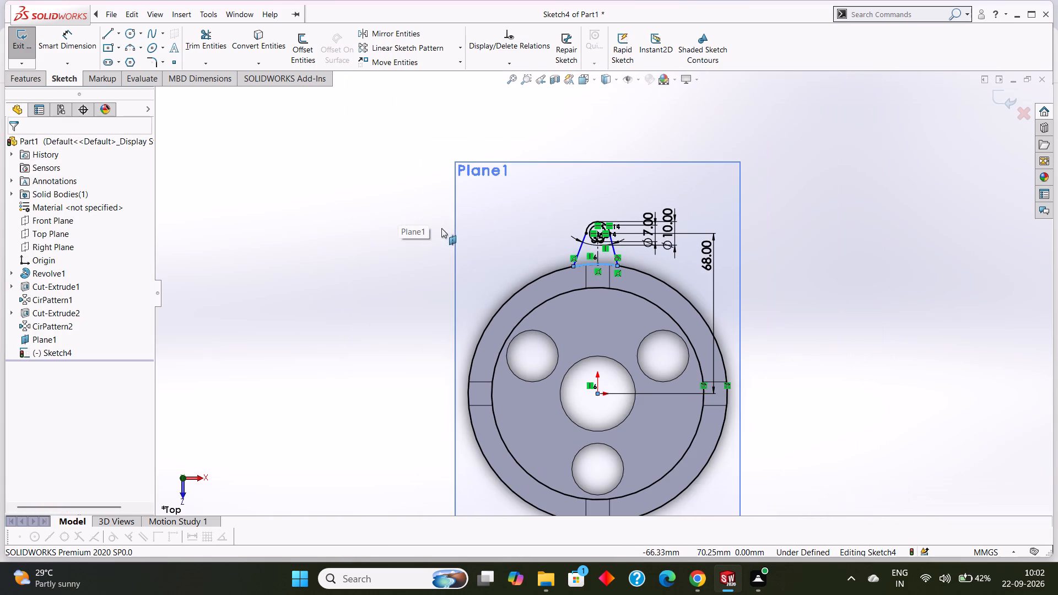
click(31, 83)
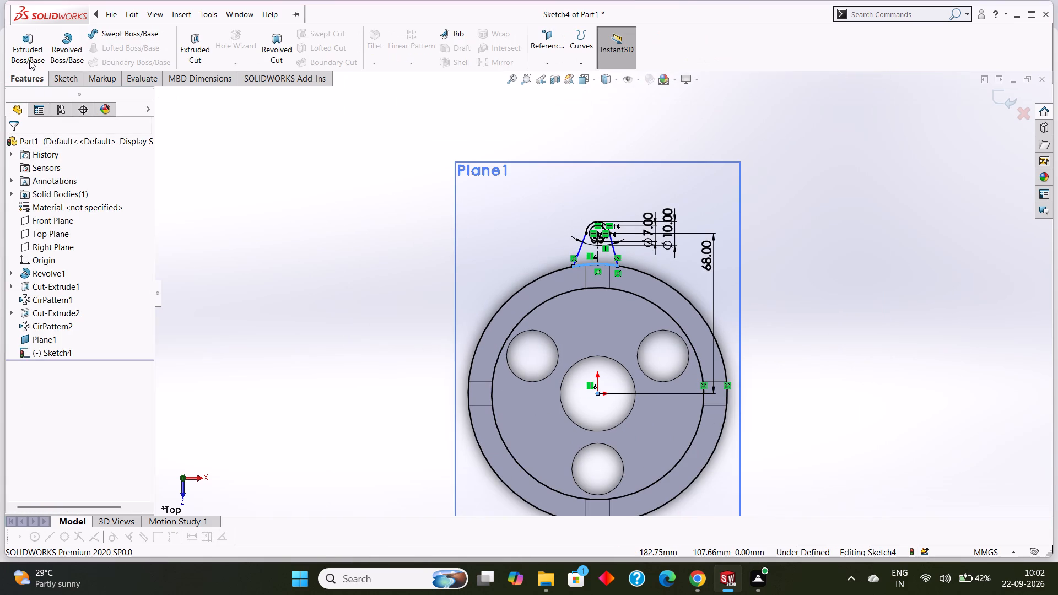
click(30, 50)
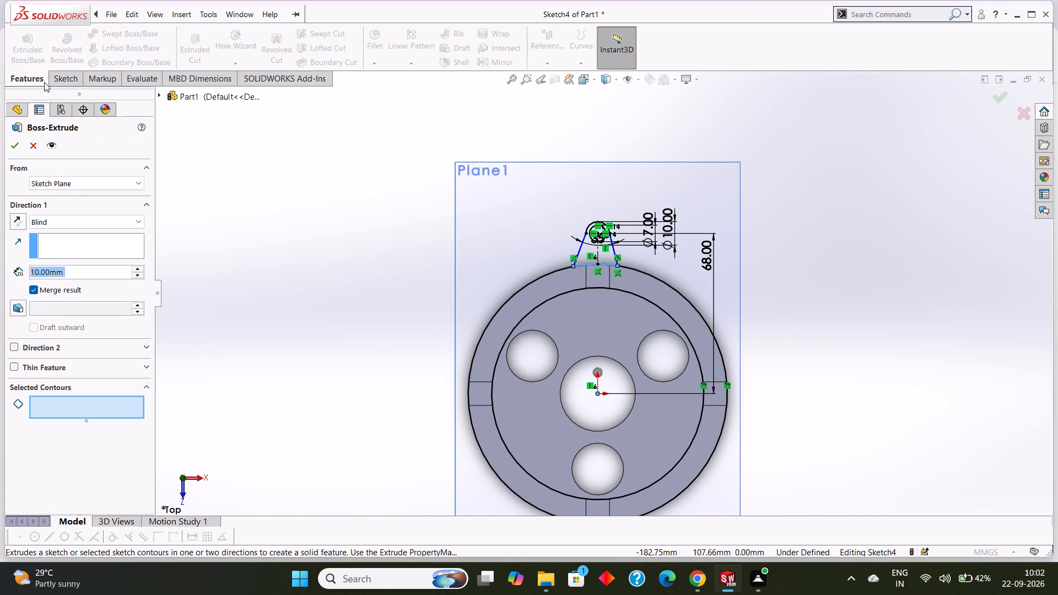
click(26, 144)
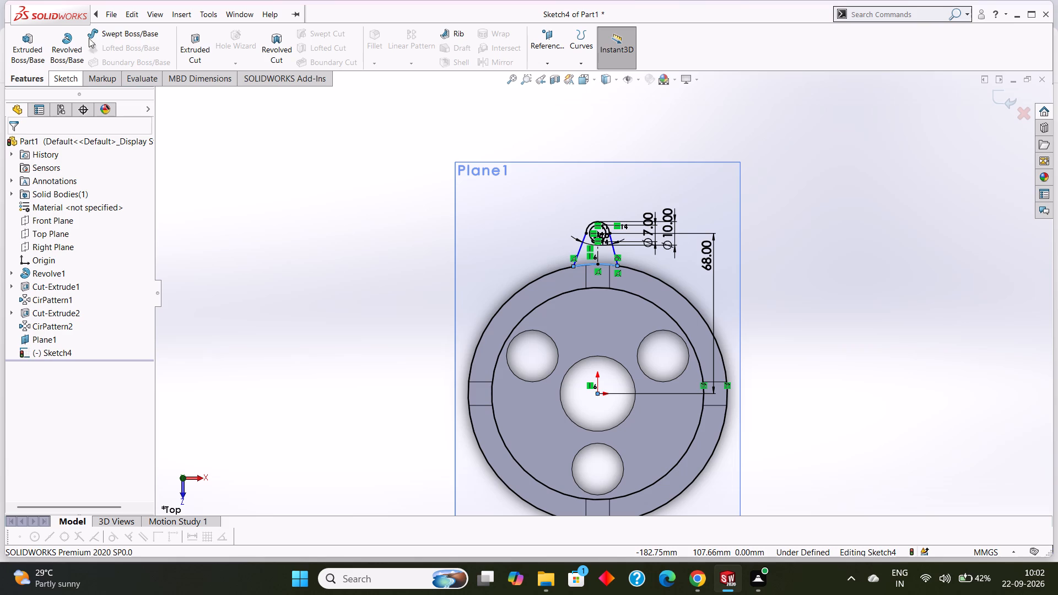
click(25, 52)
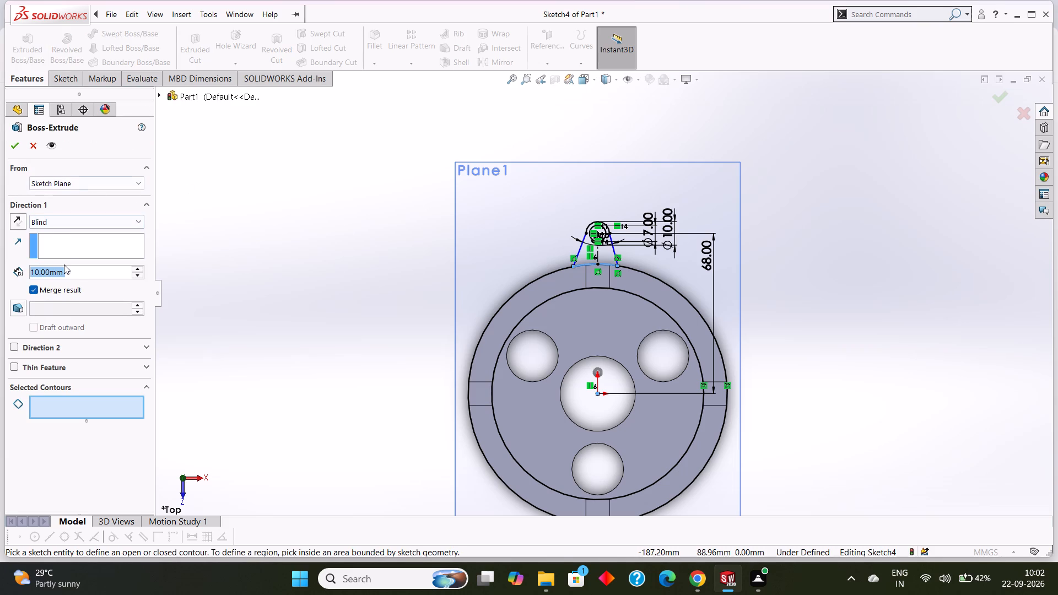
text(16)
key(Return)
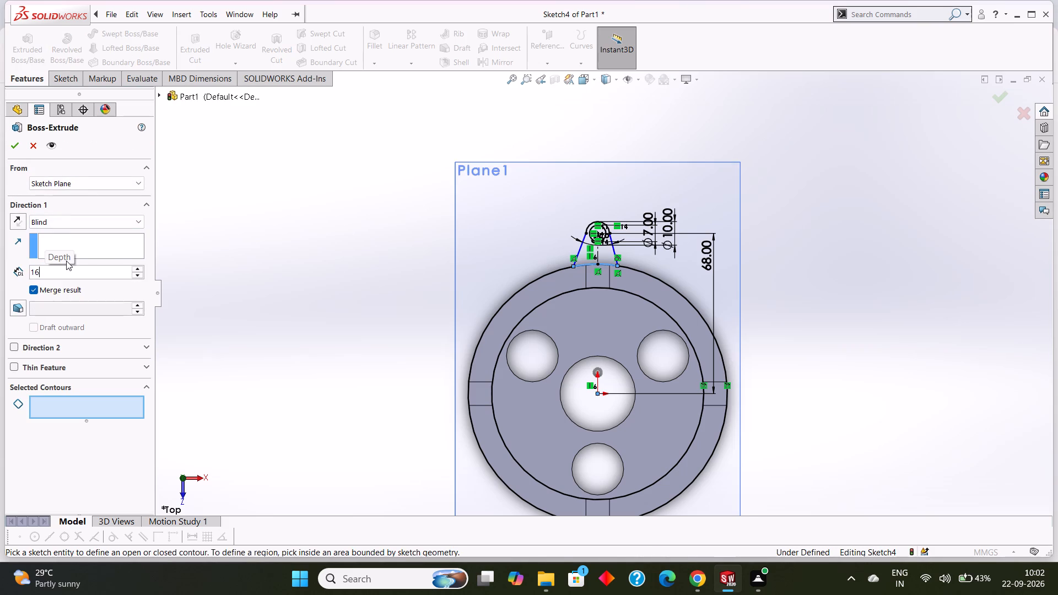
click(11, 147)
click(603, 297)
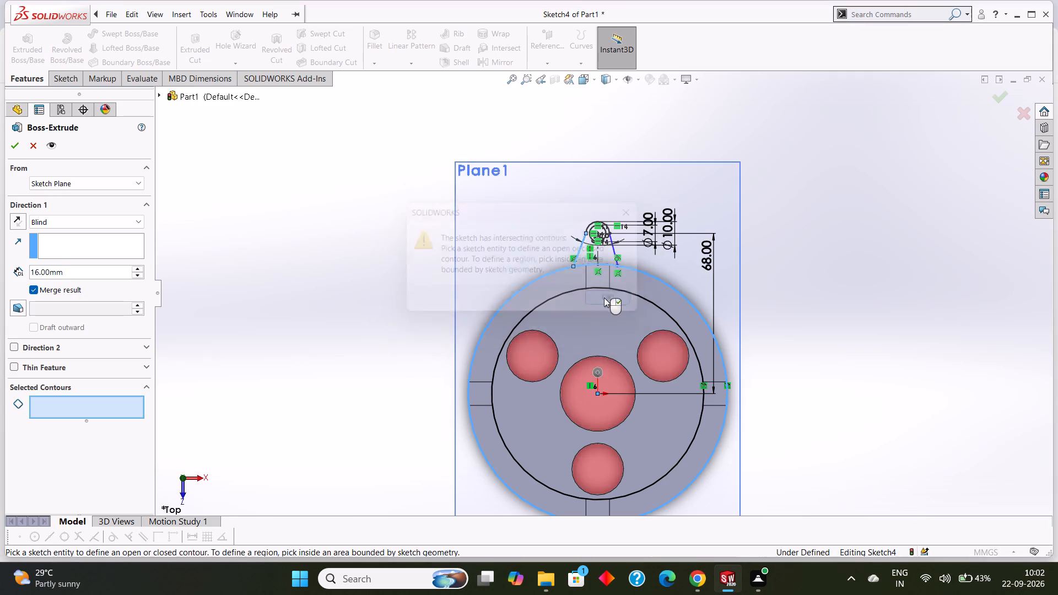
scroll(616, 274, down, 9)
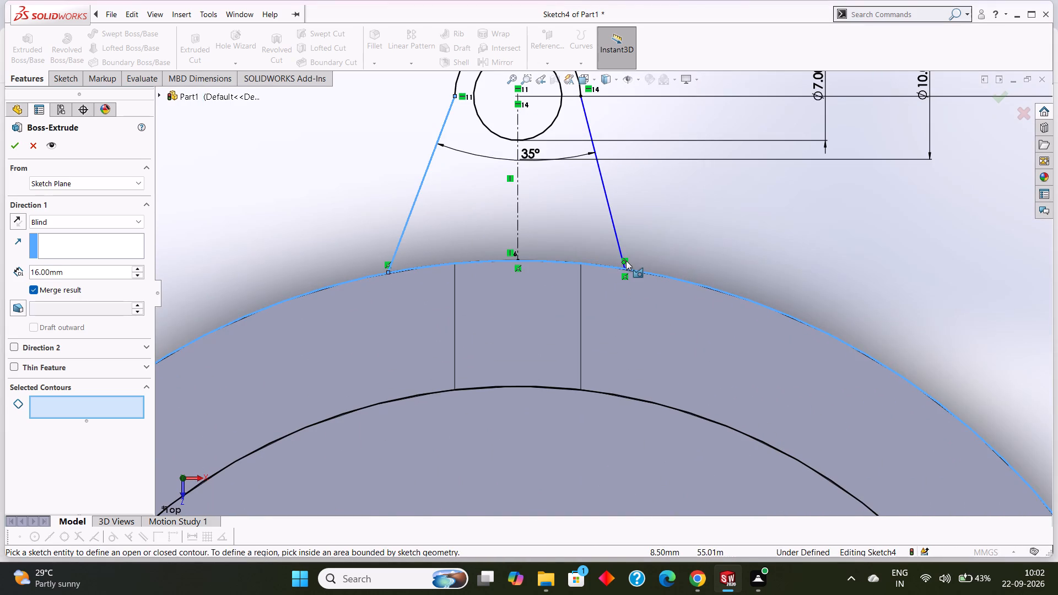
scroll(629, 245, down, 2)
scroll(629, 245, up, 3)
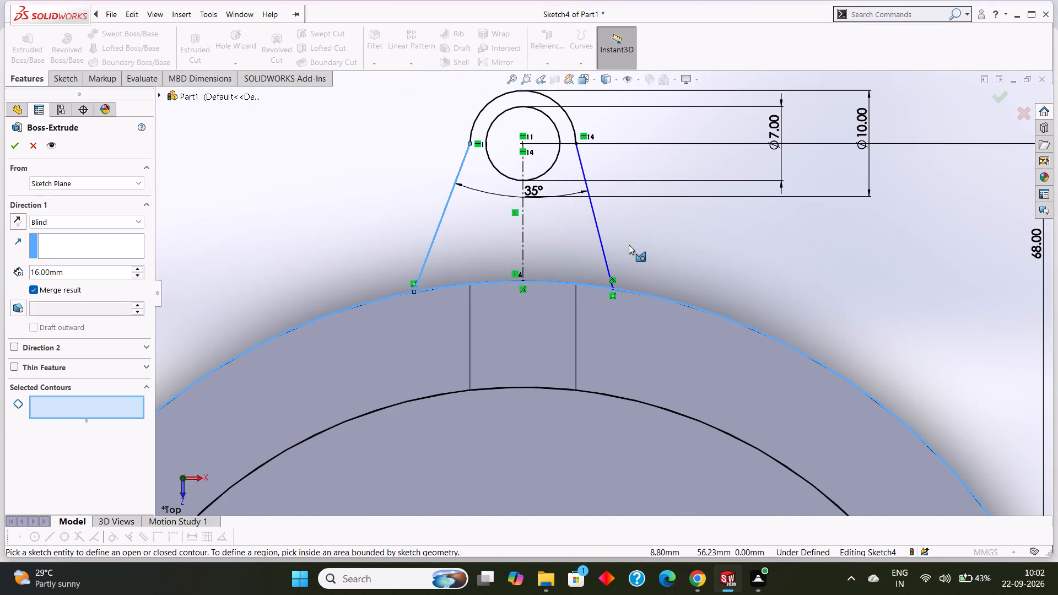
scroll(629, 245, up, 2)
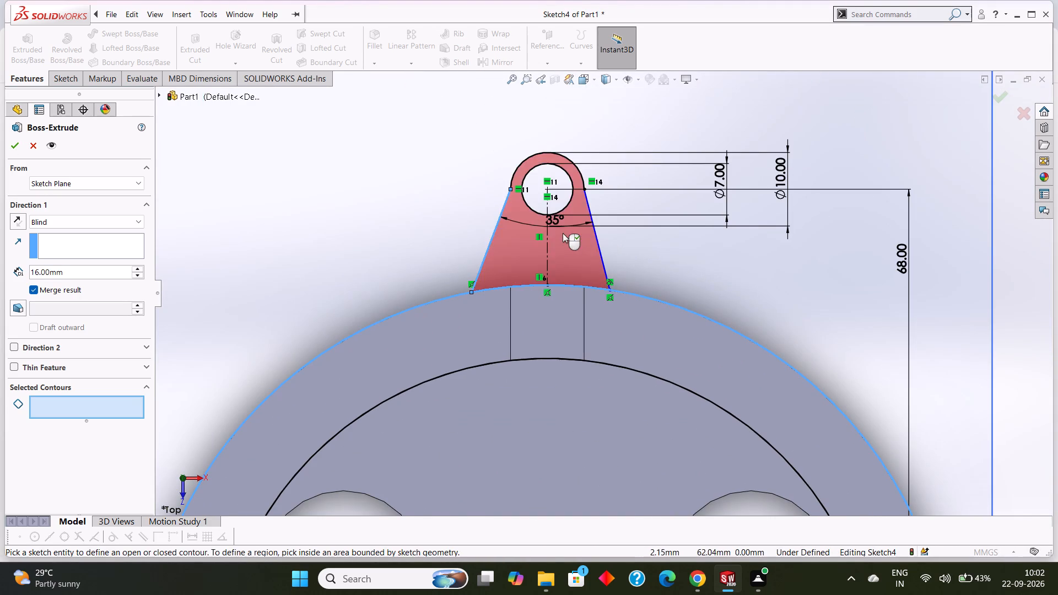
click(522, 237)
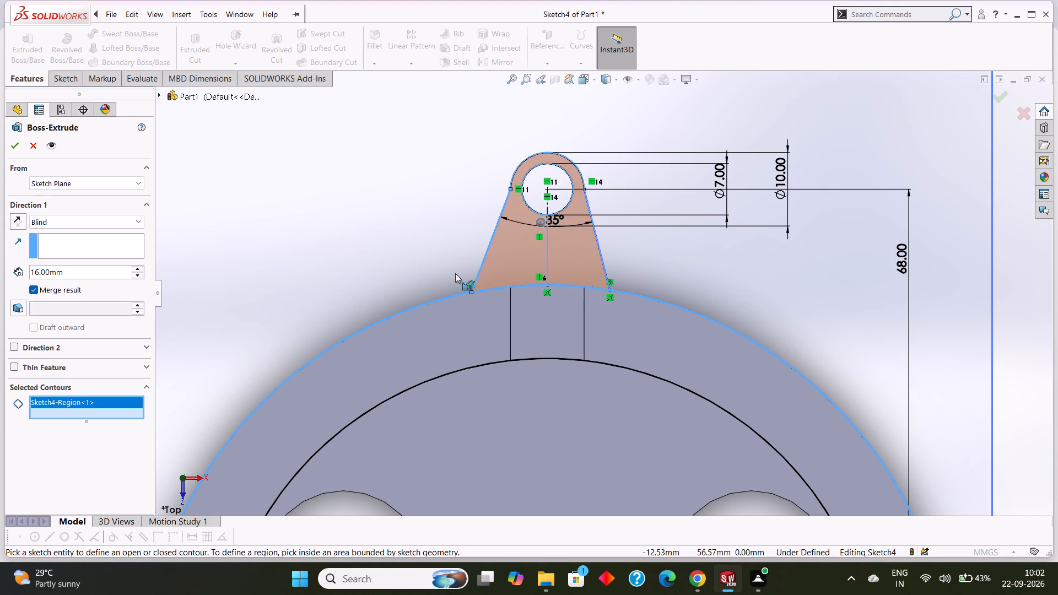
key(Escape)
Examine closely how a slanted lug line, the closing arc and the ring's outer edge meet at the lug's base.
scroll(499, 241, down, 2)
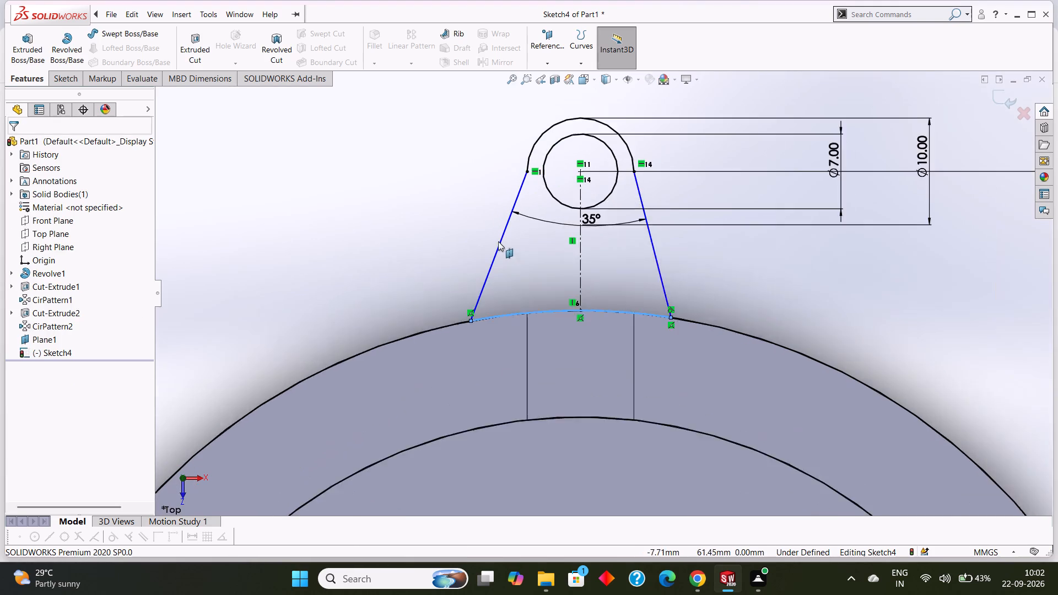
scroll(498, 241, down, 1)
scroll(533, 327, down, 5)
scroll(409, 333, down, 5)
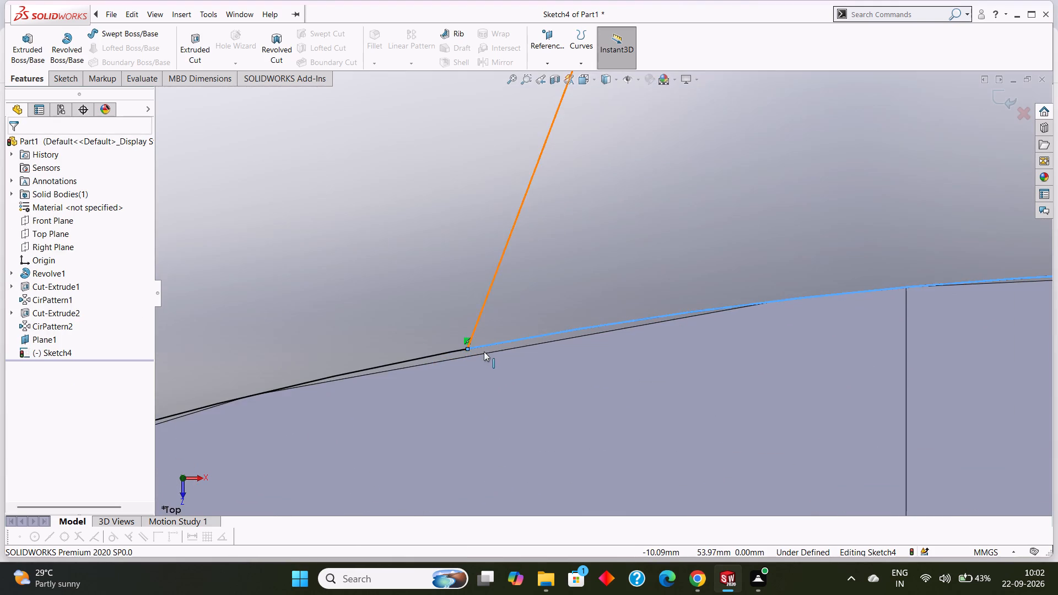
scroll(484, 351, down, 10)
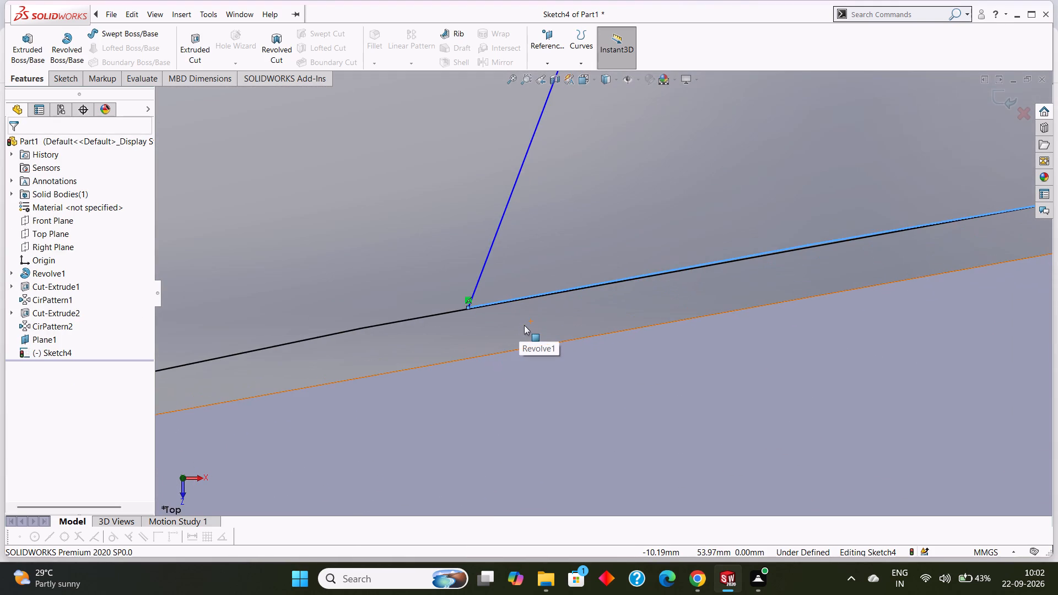
scroll(526, 323, down, 5)
scroll(526, 323, up, 17)
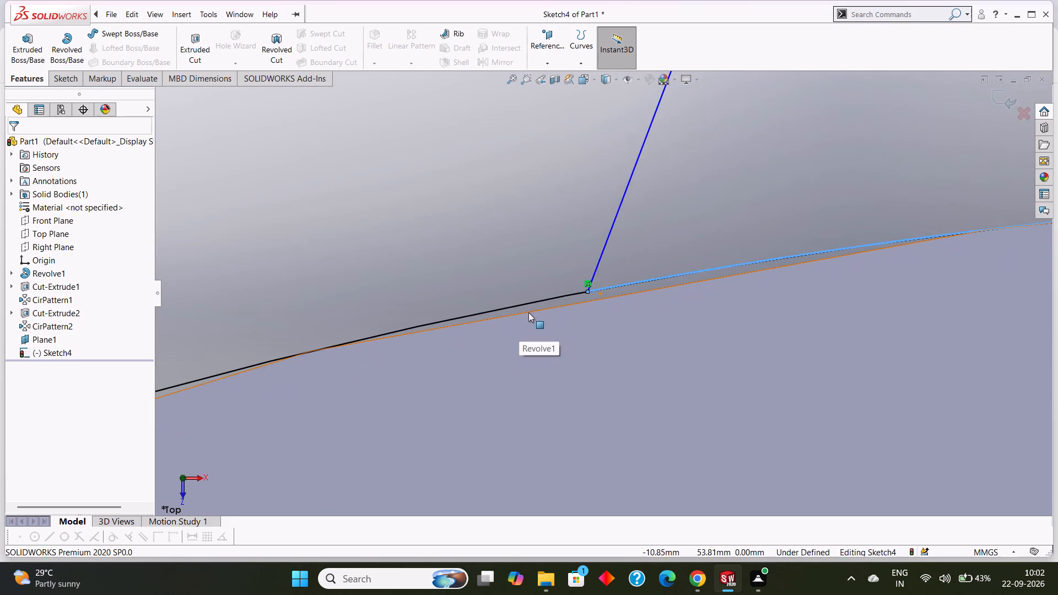
scroll(528, 312, up, 17)
scroll(525, 311, up, 5)
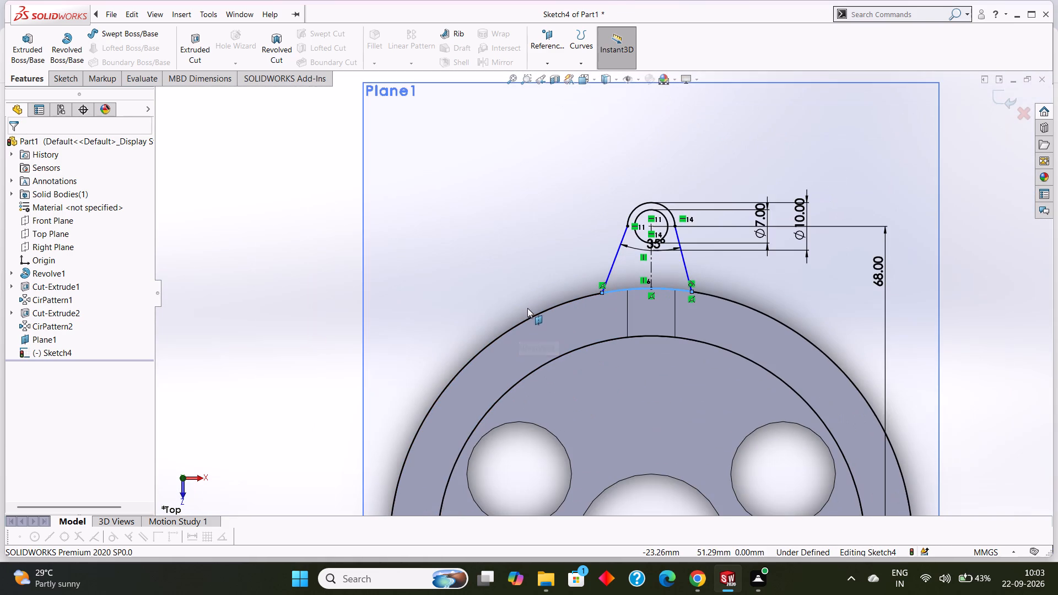
key(Escape)
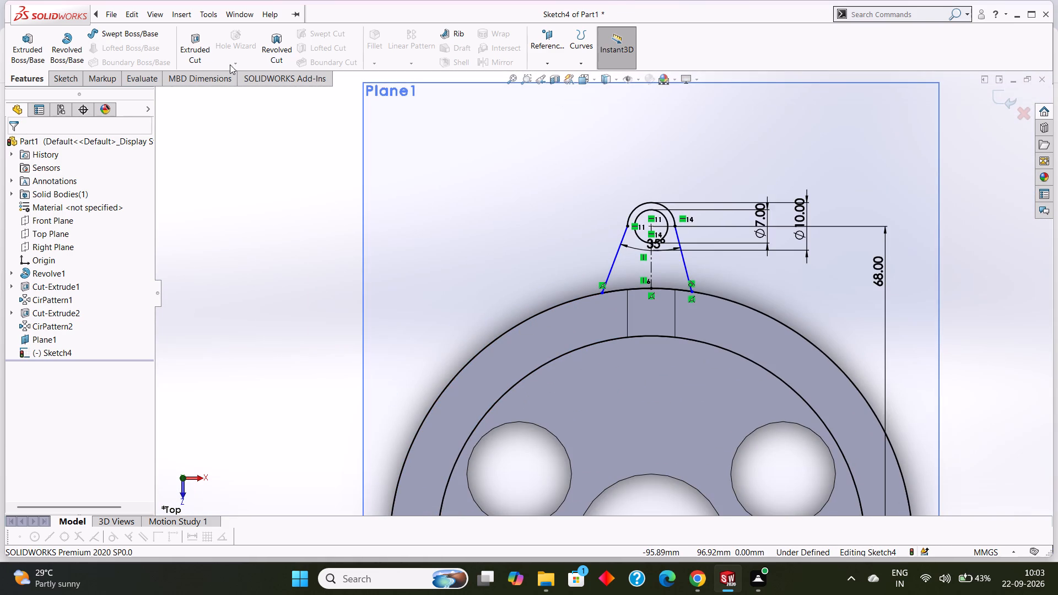
Trim the two large ring circles out of the lug sketch, keeping only the arc between the slanted lines.
click(61, 75)
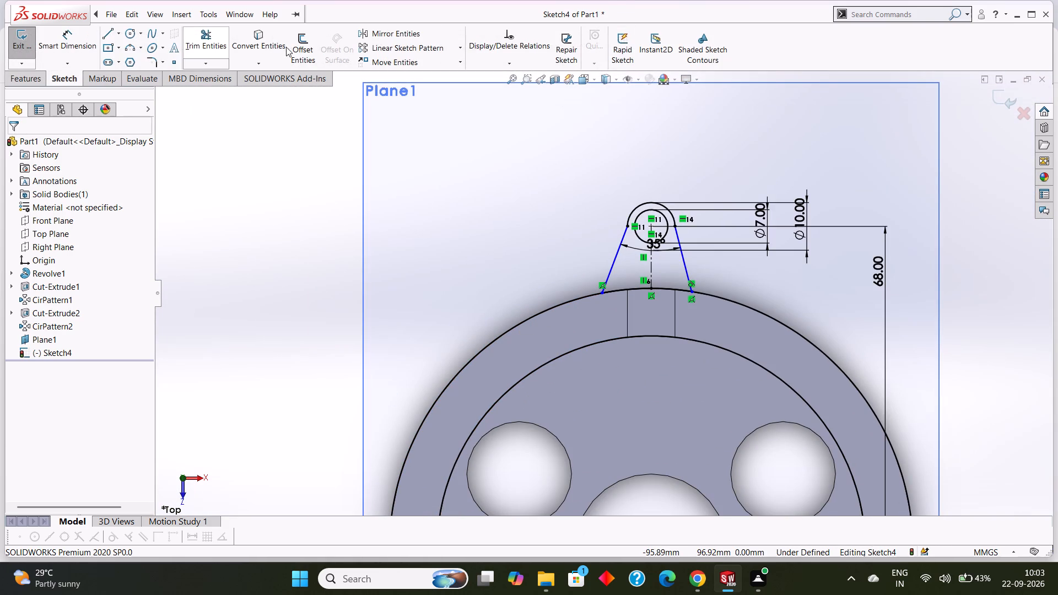
click(208, 42)
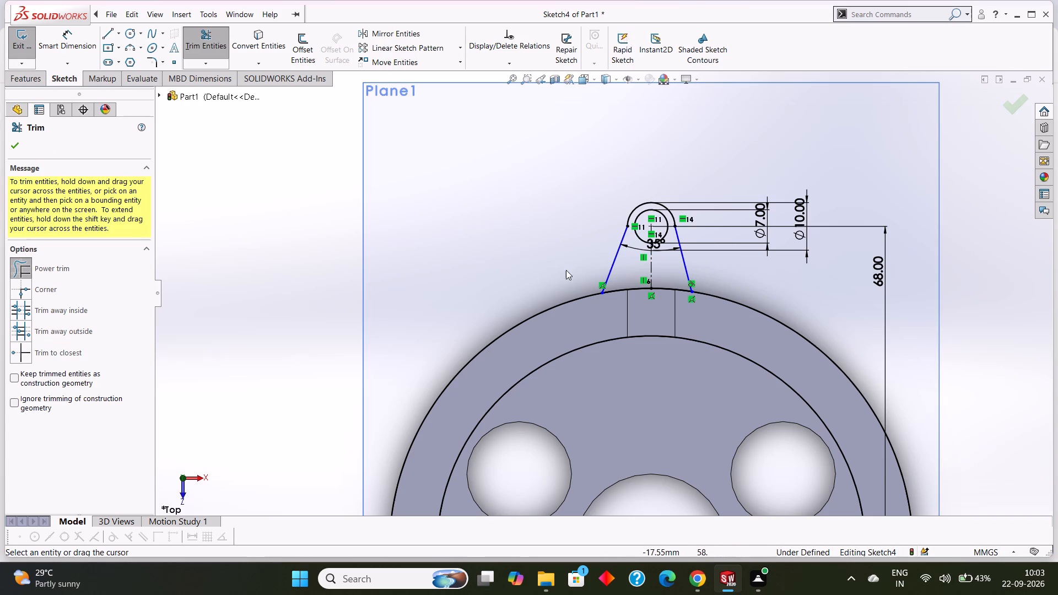
drag(545, 277, 591, 359)
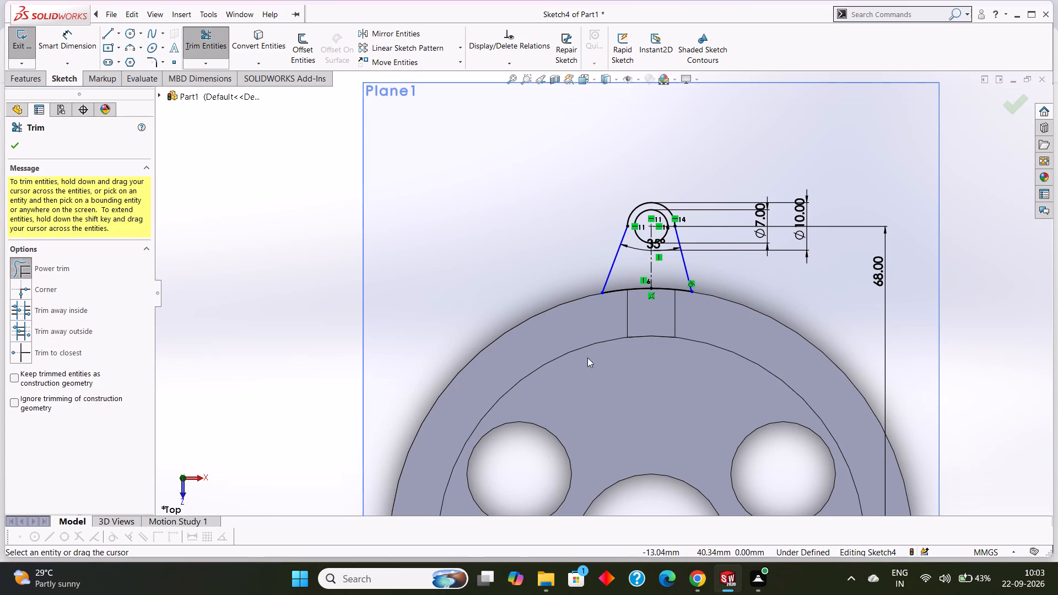
click(15, 148)
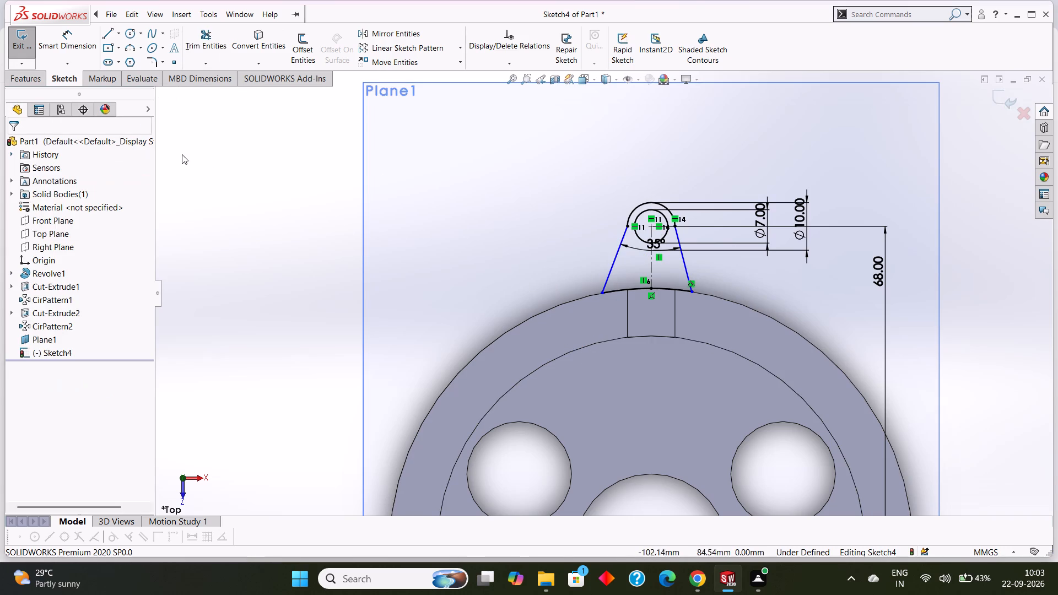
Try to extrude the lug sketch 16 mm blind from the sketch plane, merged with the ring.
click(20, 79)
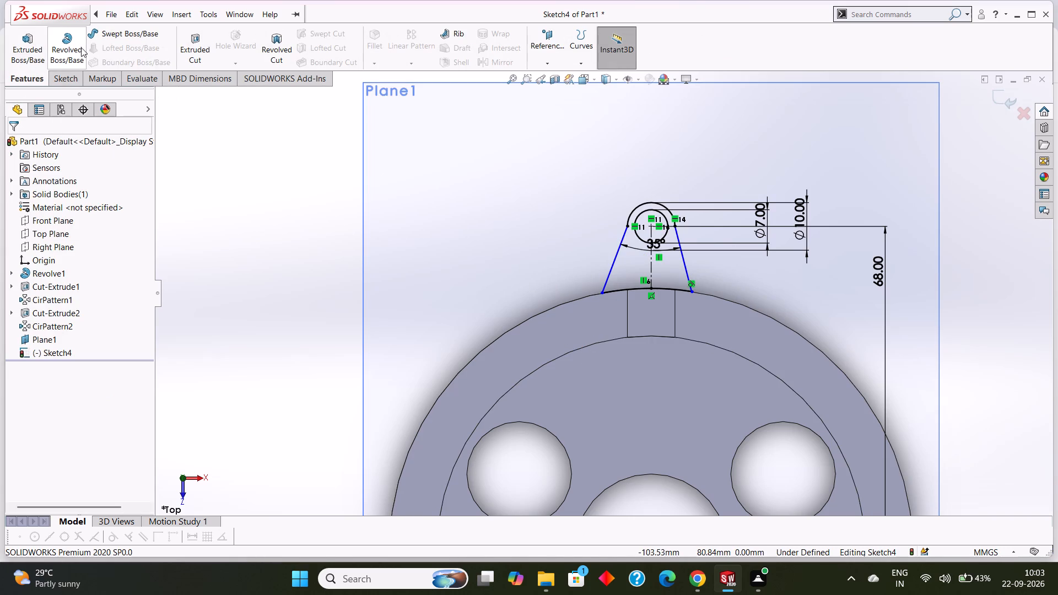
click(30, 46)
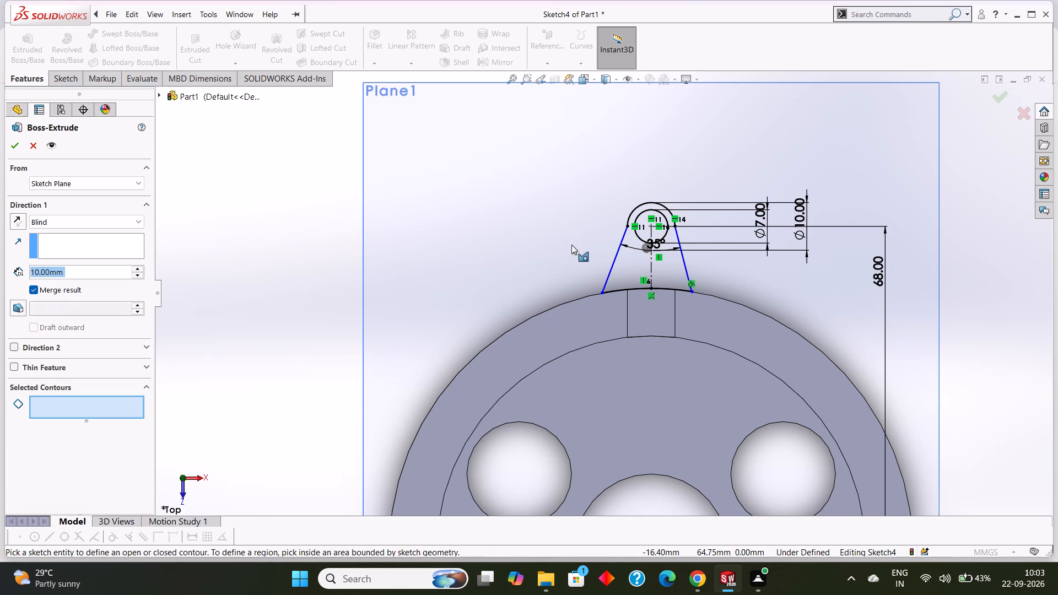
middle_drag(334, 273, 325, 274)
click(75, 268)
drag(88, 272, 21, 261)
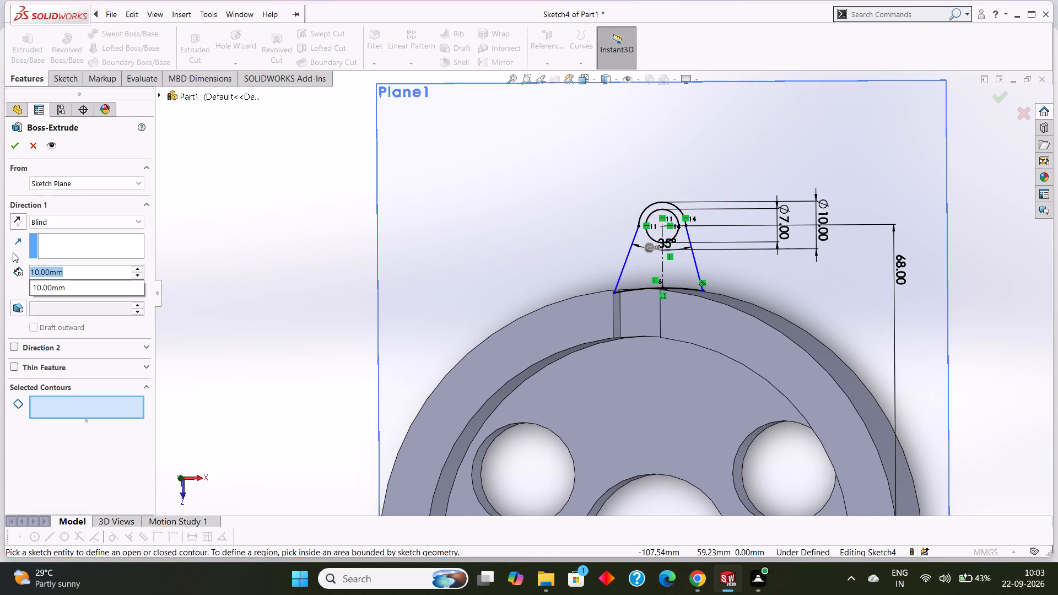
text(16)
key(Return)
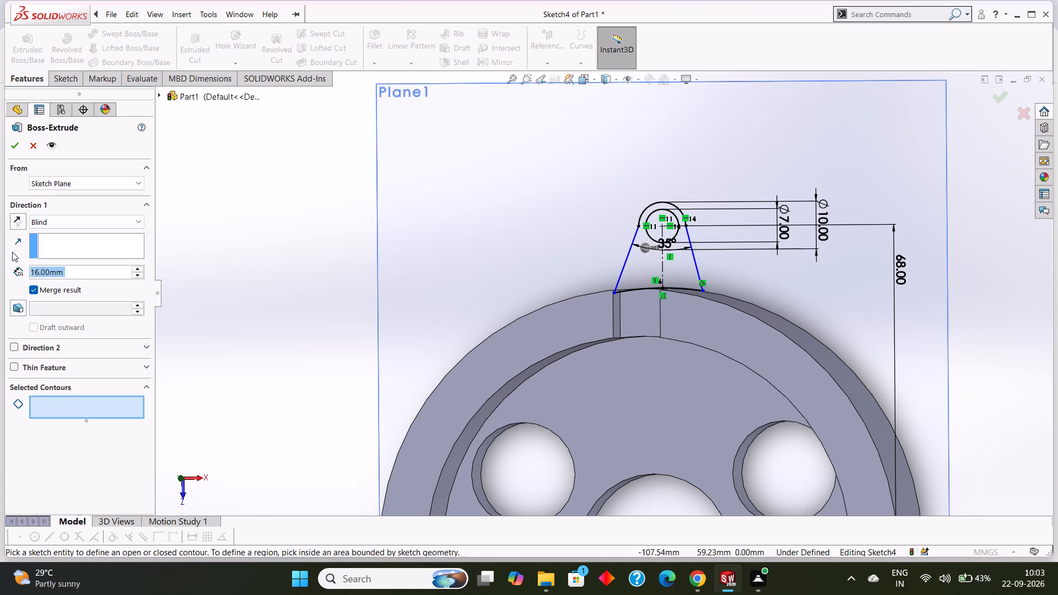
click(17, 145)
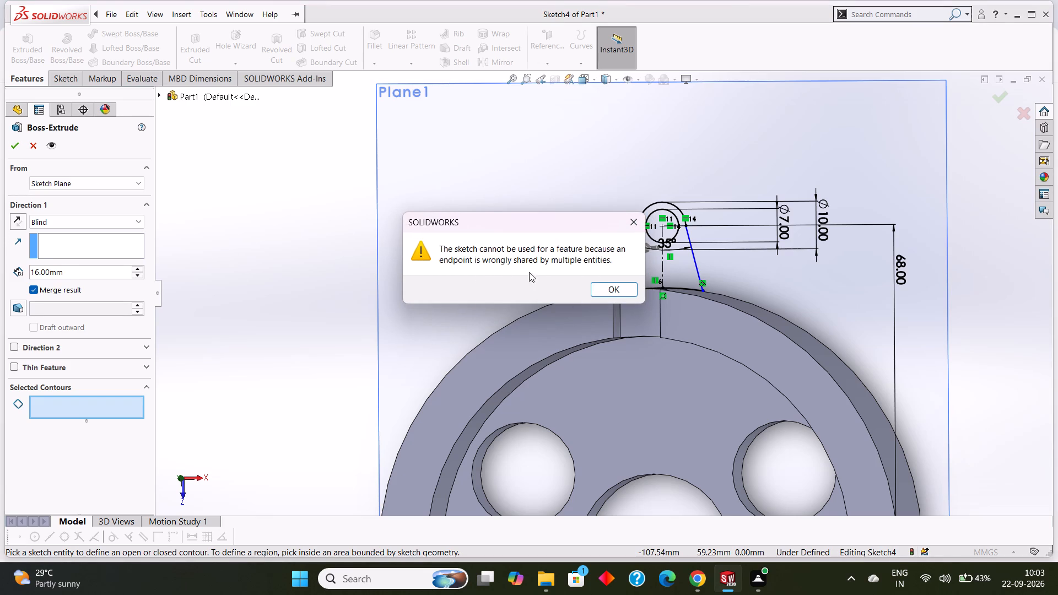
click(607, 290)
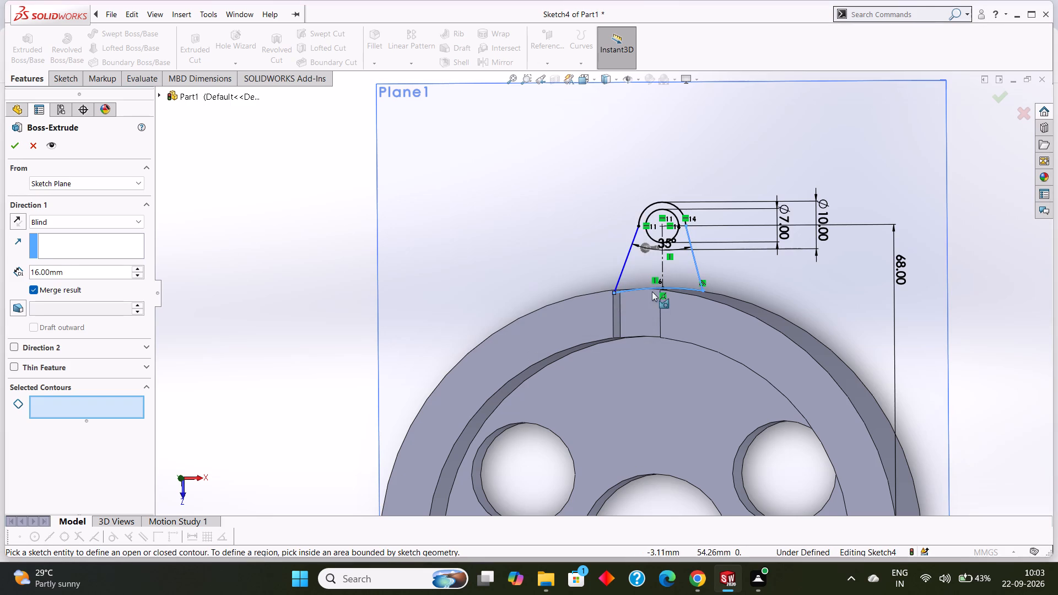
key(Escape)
Undo the trimming of the two ring circles and the three-point closing arc at the lug's base.
key(ctrl+z)
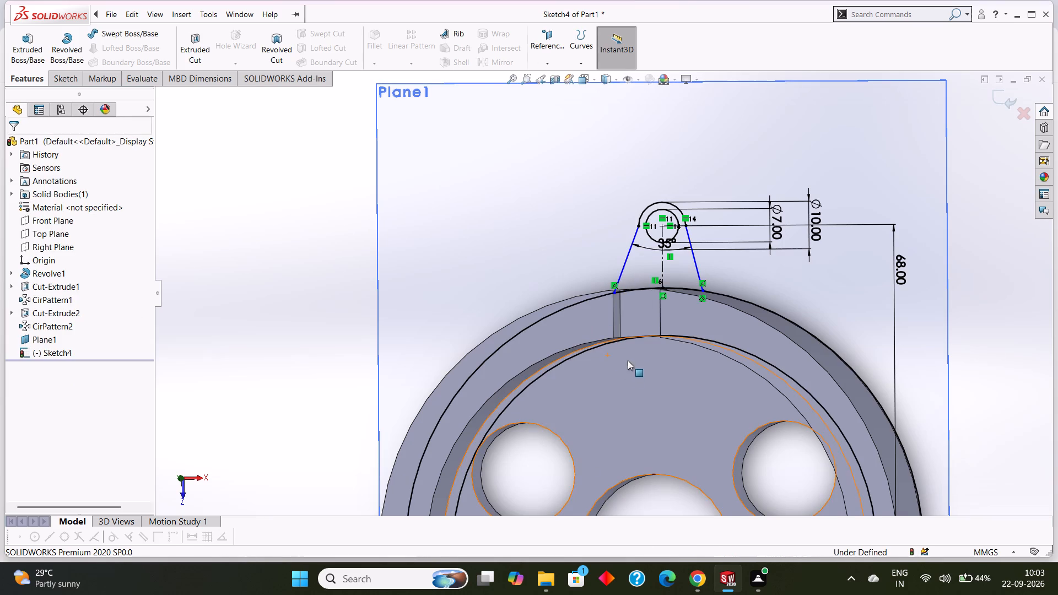
key(ctrl+z)
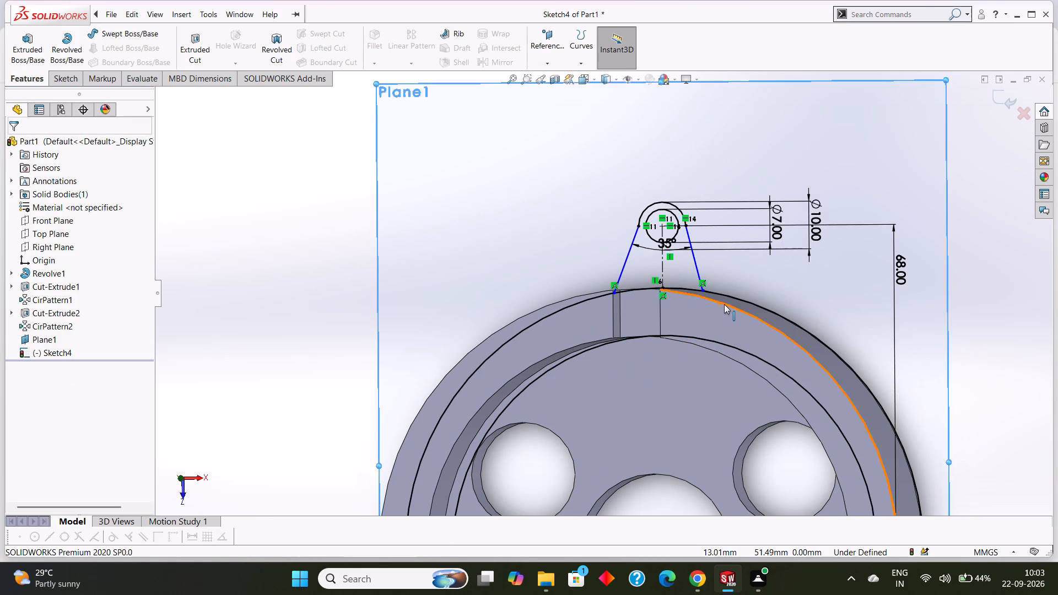
Trim away the two large ring circles in the lug sketch, keeping only the outer circle's arc between the slanted lines.
middle_drag(850, 147, 865, 160)
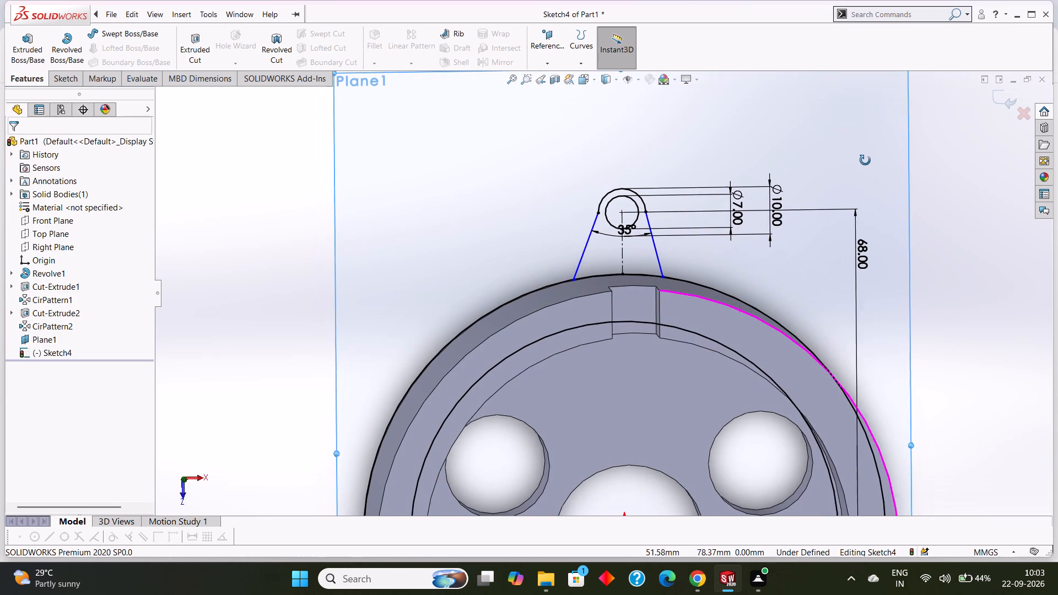
middle_drag(865, 160, 860, 148)
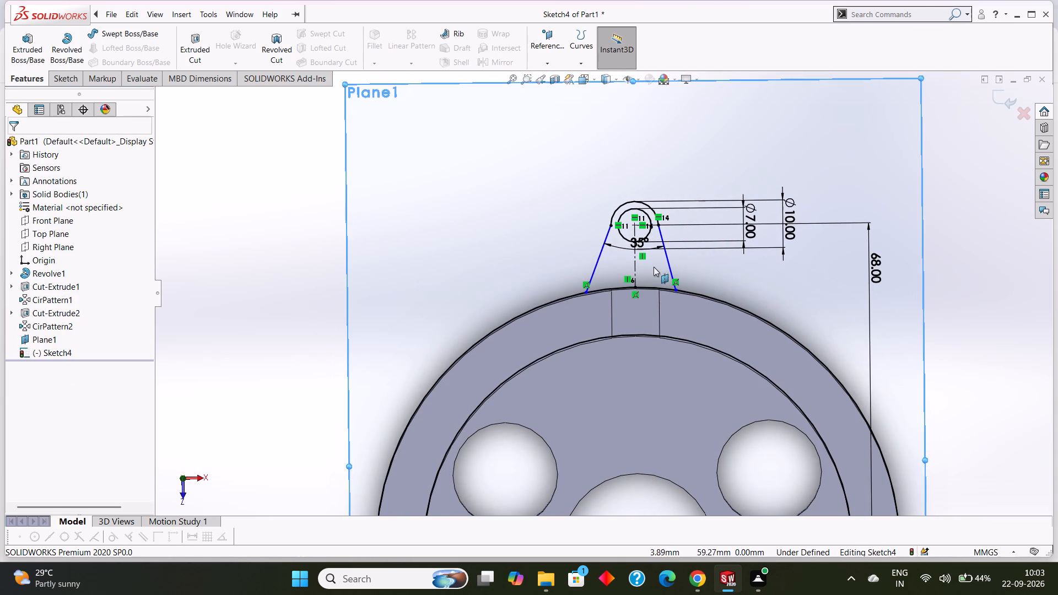
scroll(662, 268, down, 4)
scroll(574, 311, down, 4)
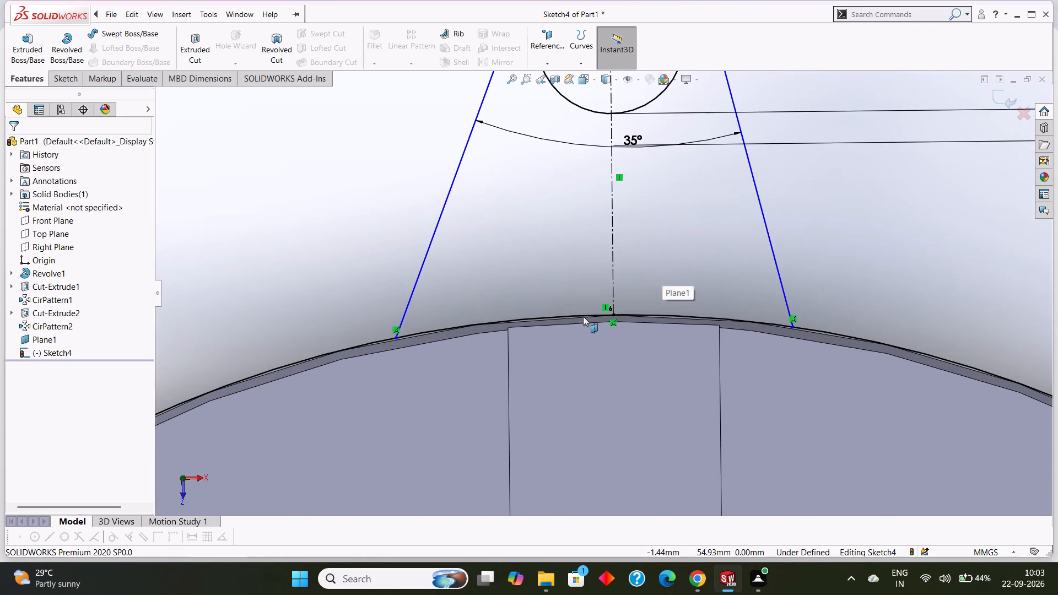
scroll(583, 316, up, 9)
scroll(683, 281, up, 2)
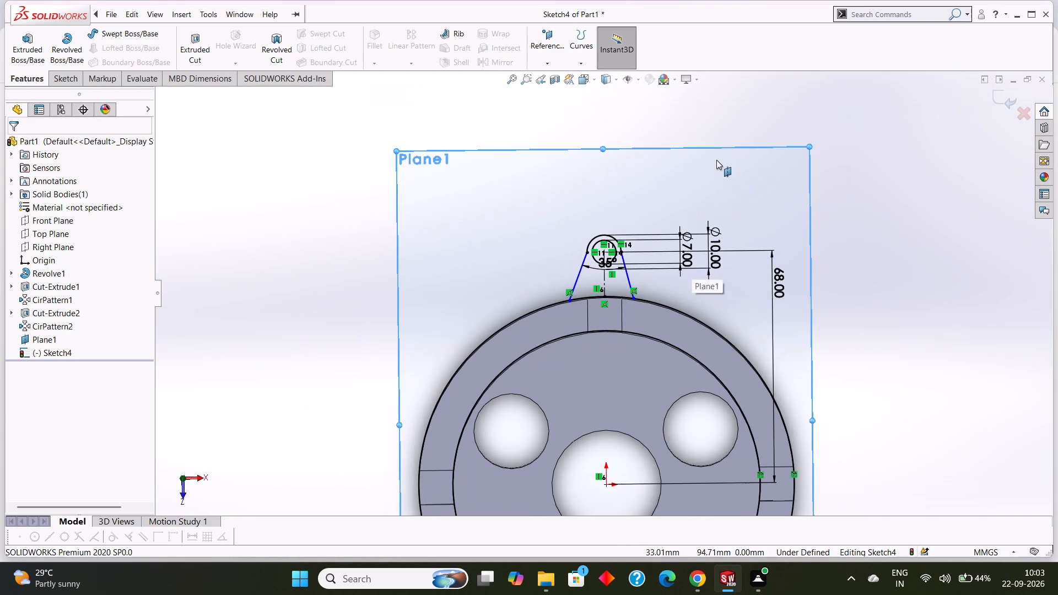
click(63, 78)
click(209, 39)
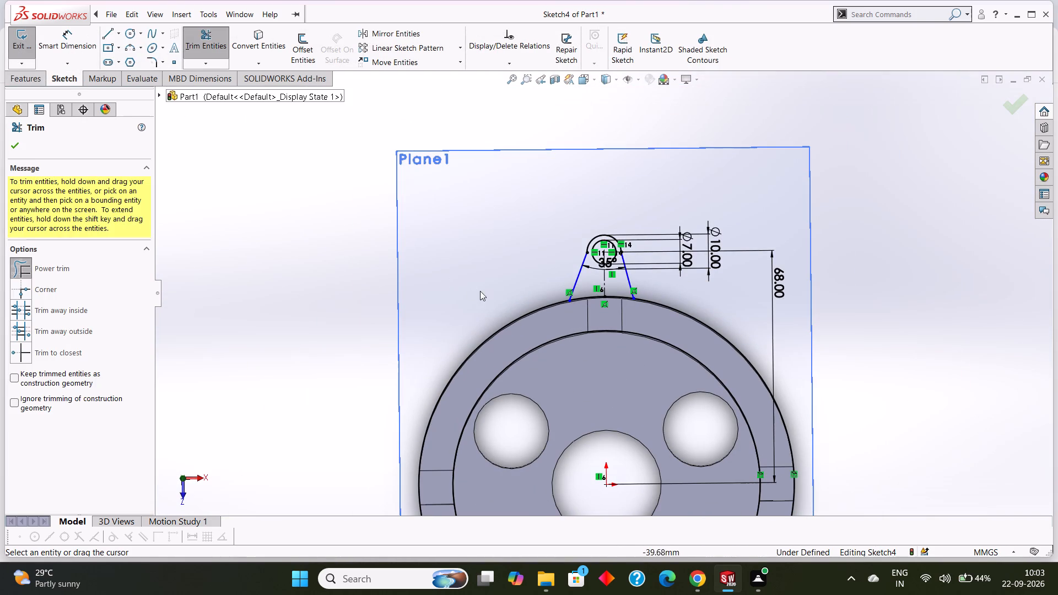
drag(508, 295, 566, 353)
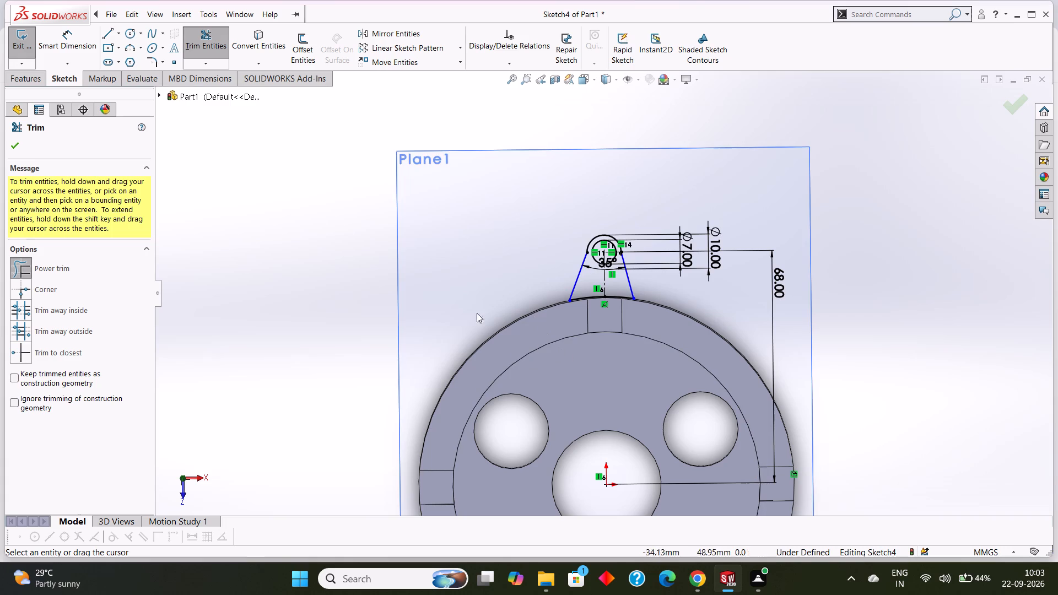
click(21, 150)
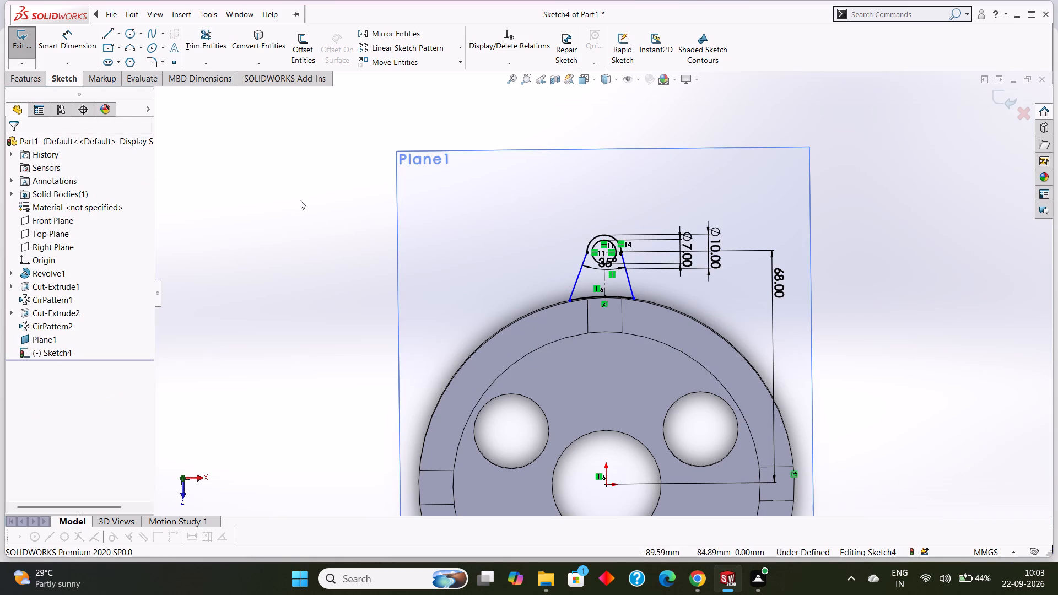
Extrude the closed lug sketch 16 mm blind from the sketch plane, merged with the ring.
click(37, 79)
click(33, 48)
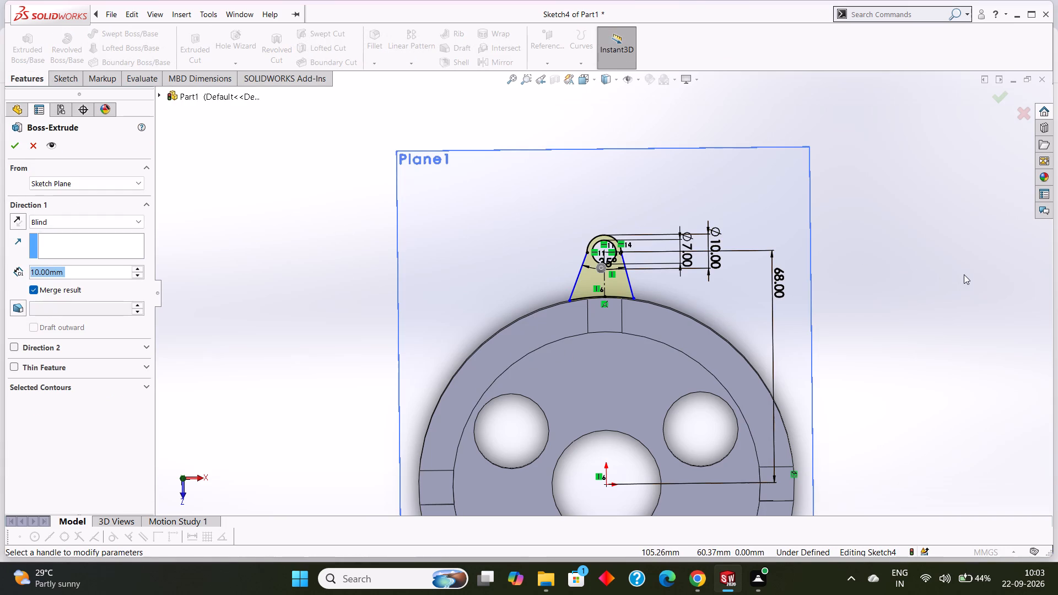
key(1)
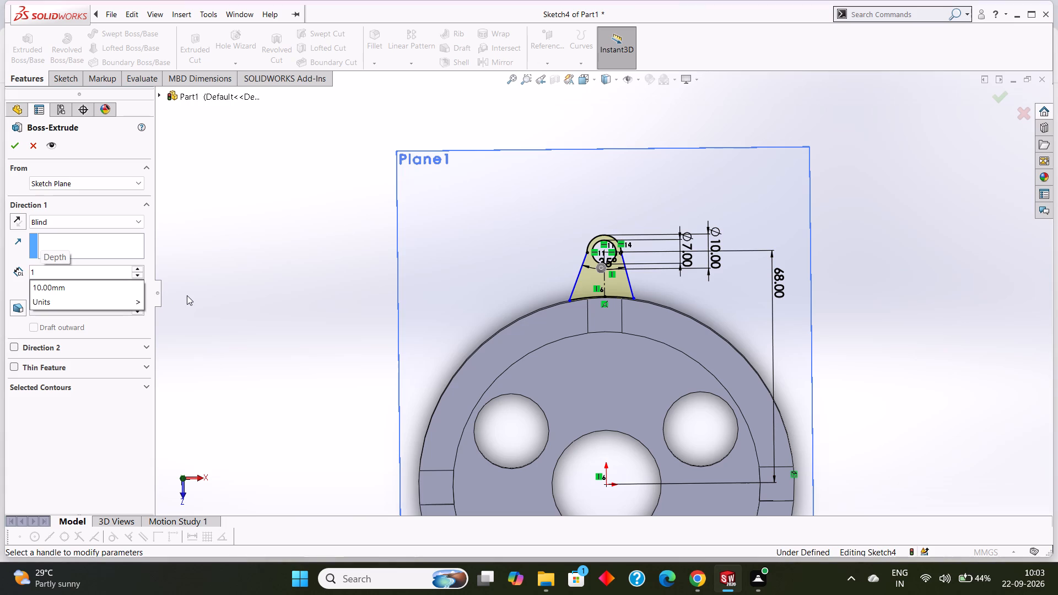
key(6)
key(Return)
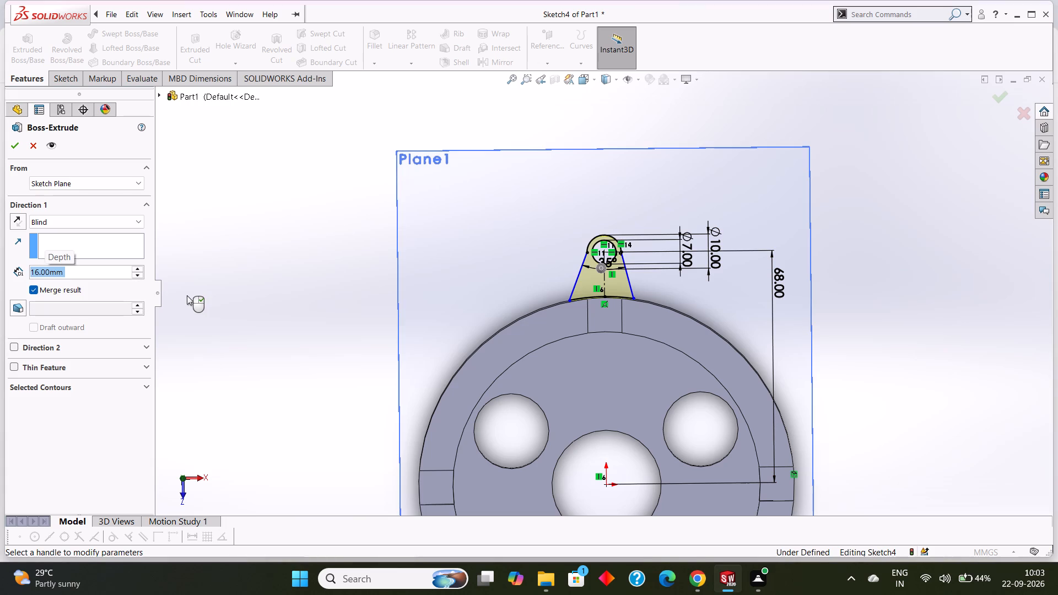
middle_drag(891, 264, 869, 277)
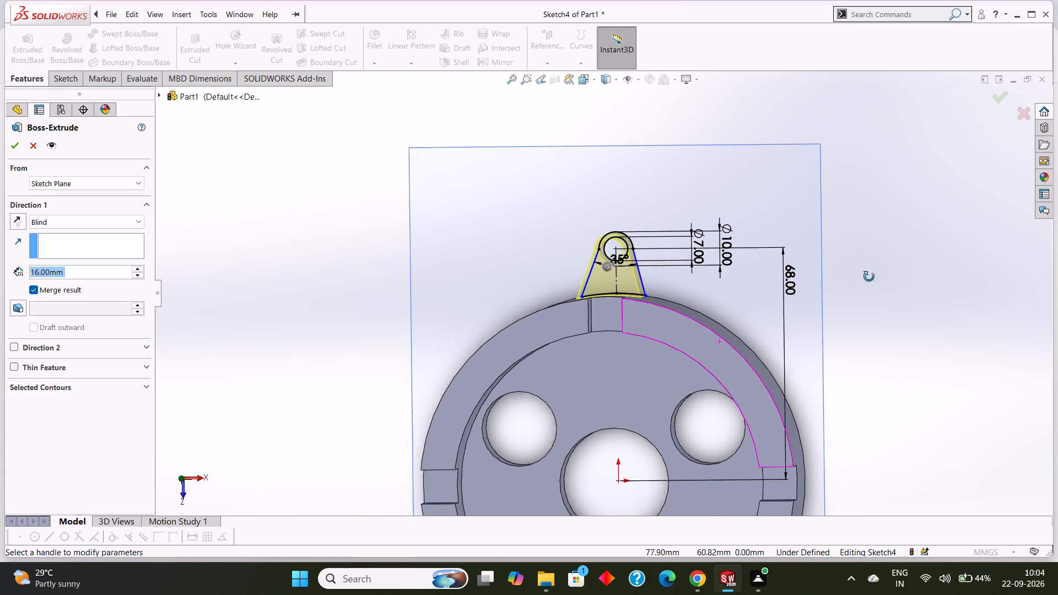
middle_drag(869, 277, 839, 284)
click(18, 146)
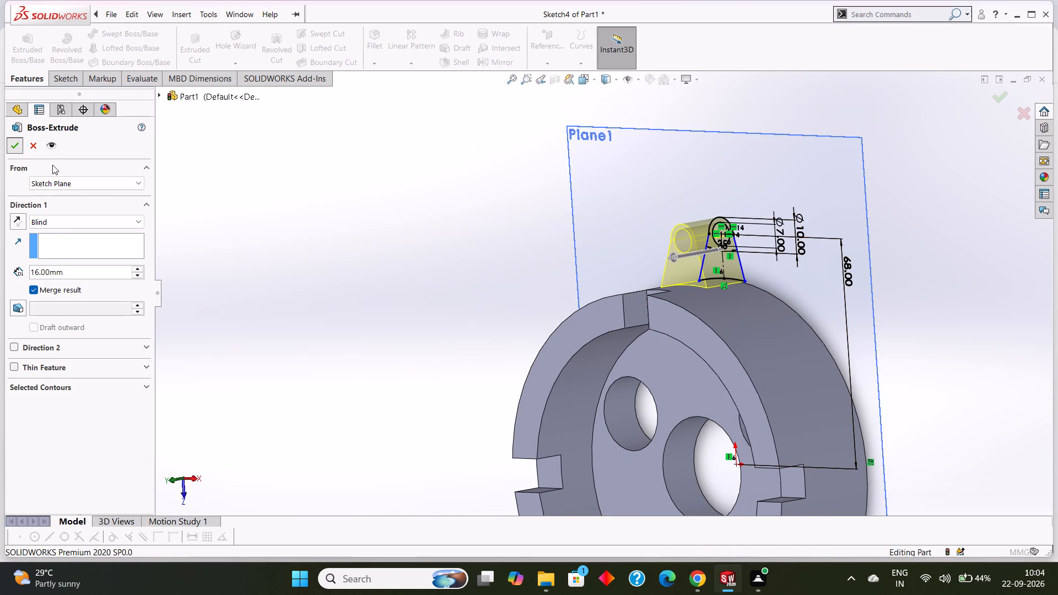
Hide the reference plane Plane1 that carries the lug sketch.
click(310, 235)
middle_drag(314, 240, 367, 239)
right_click(800, 204)
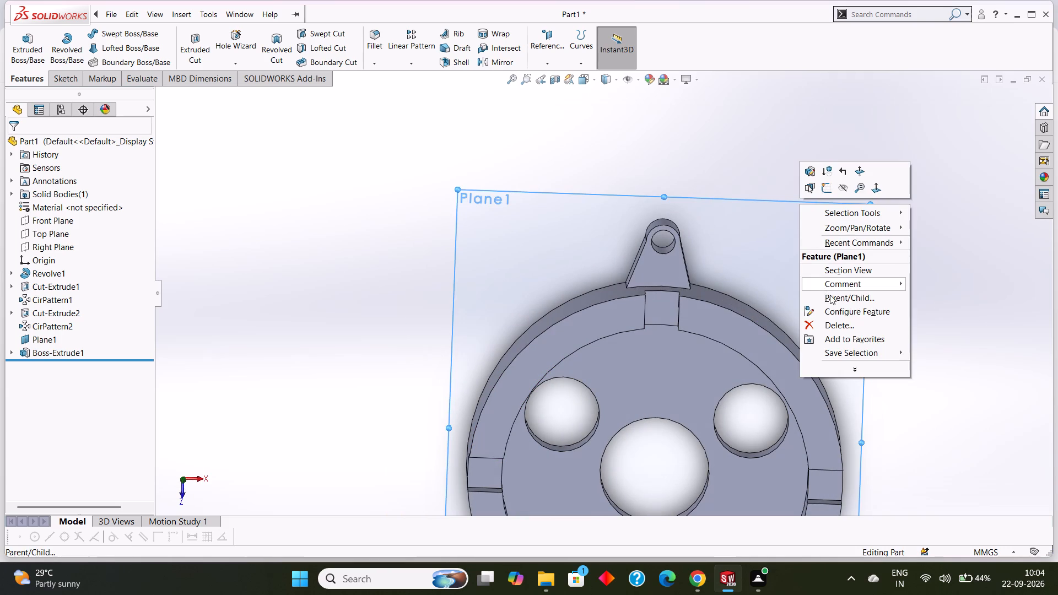
key(Escape)
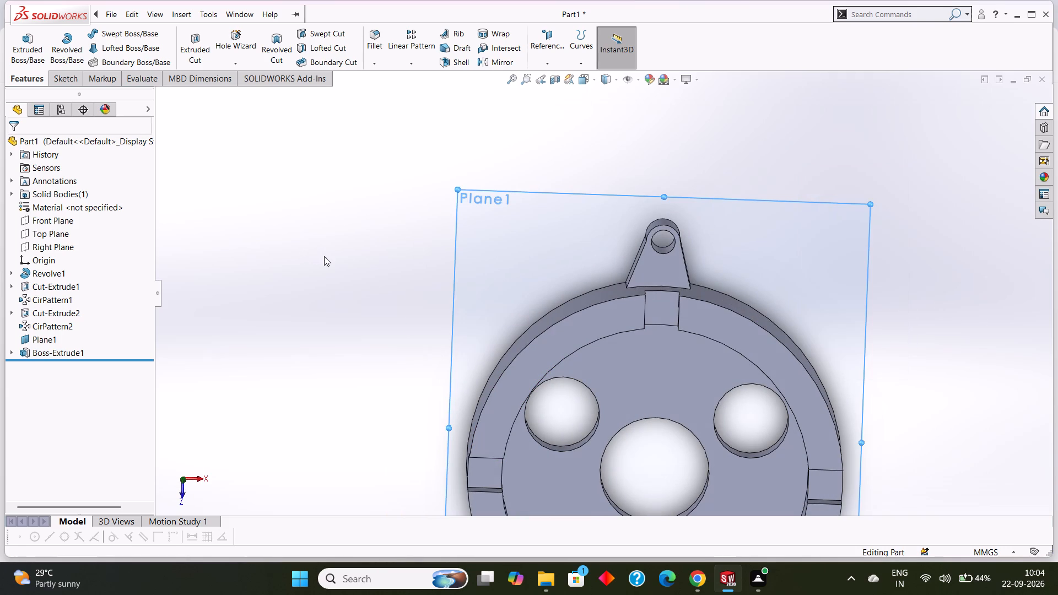
key(Escape)
click(47, 343)
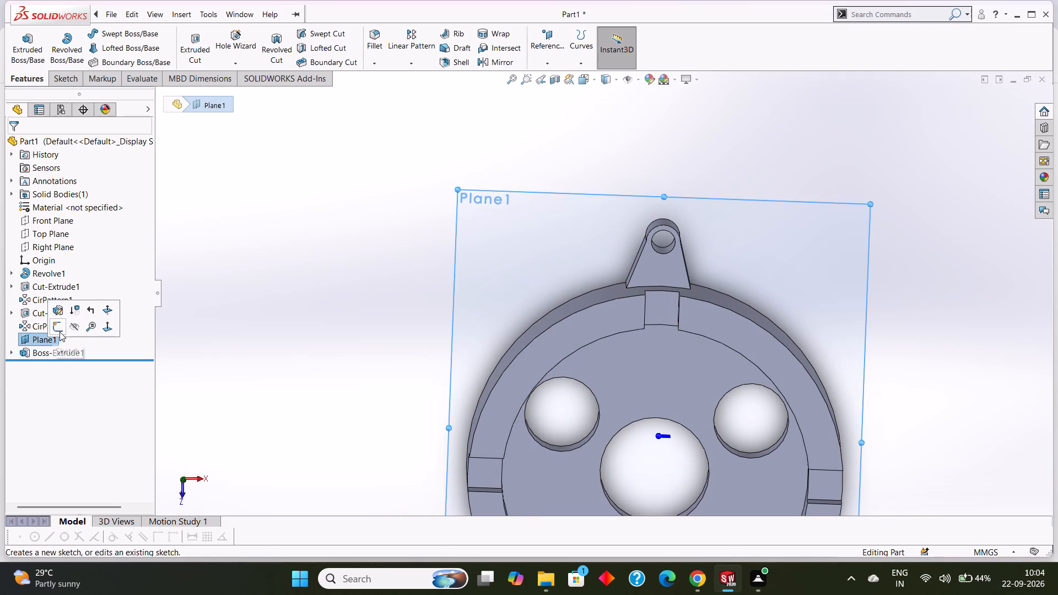
click(77, 328)
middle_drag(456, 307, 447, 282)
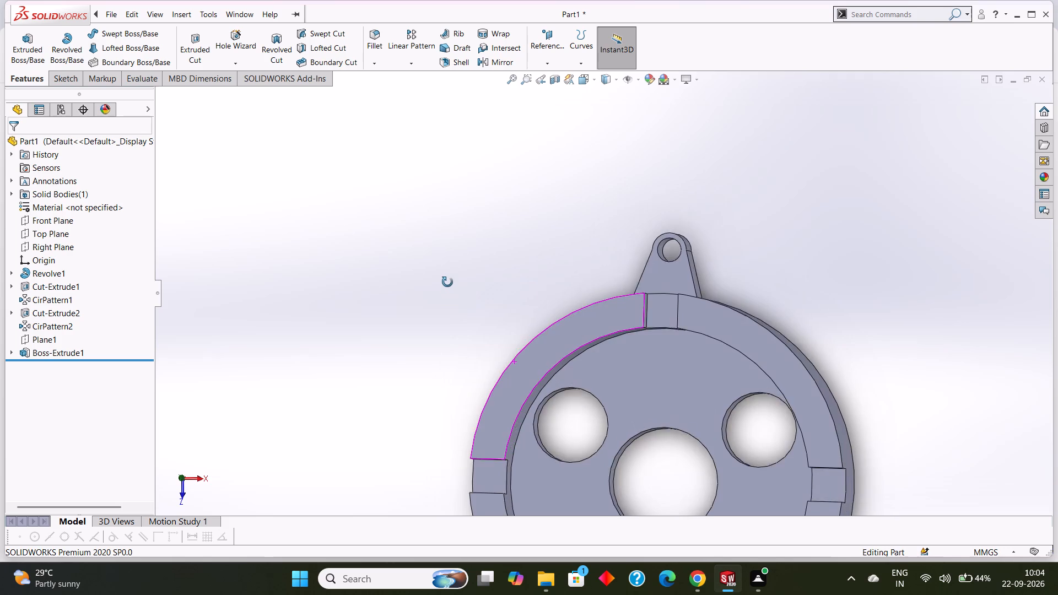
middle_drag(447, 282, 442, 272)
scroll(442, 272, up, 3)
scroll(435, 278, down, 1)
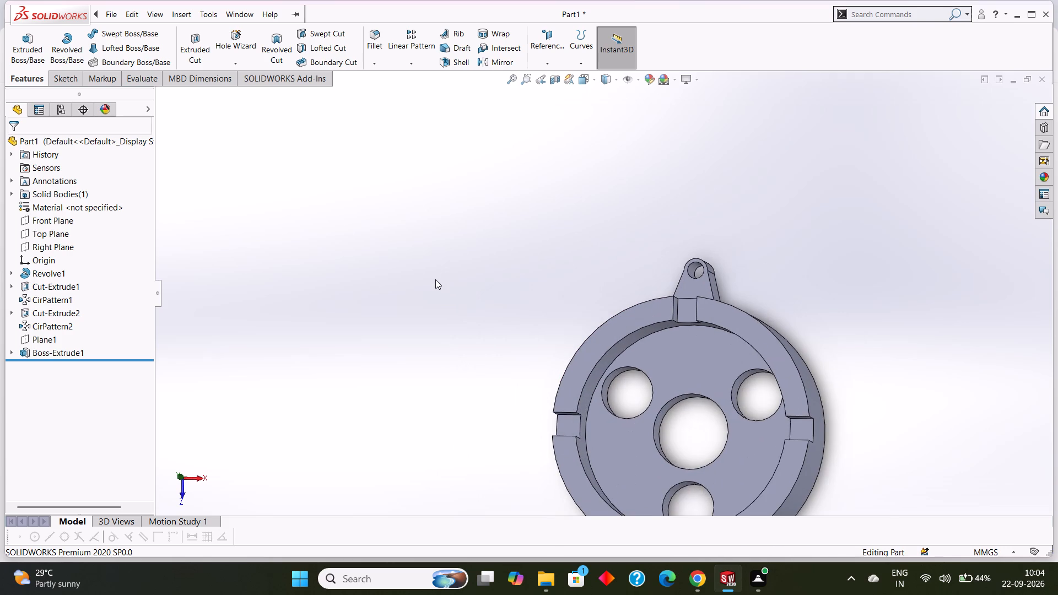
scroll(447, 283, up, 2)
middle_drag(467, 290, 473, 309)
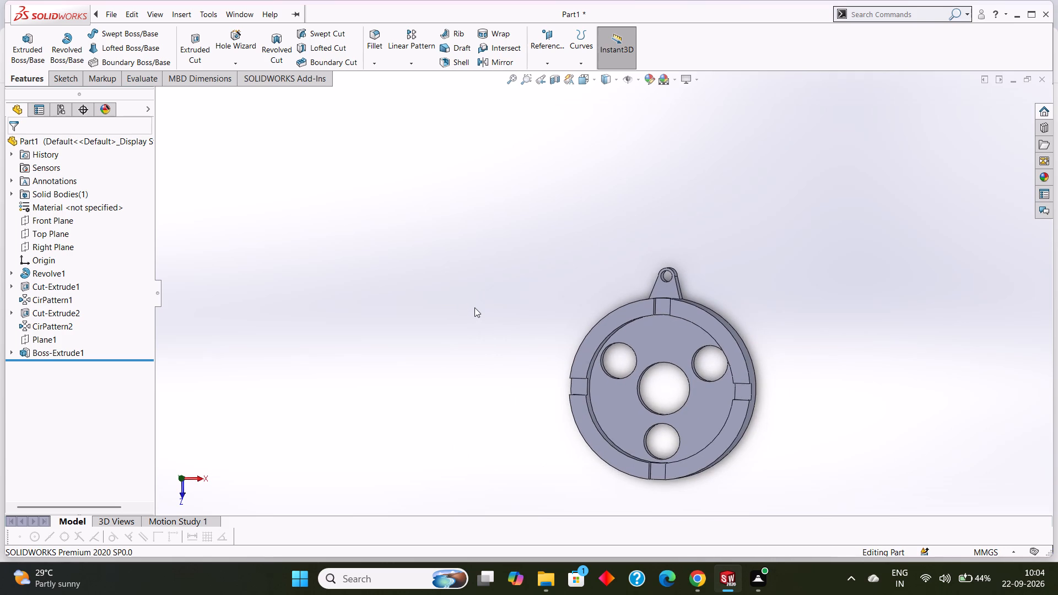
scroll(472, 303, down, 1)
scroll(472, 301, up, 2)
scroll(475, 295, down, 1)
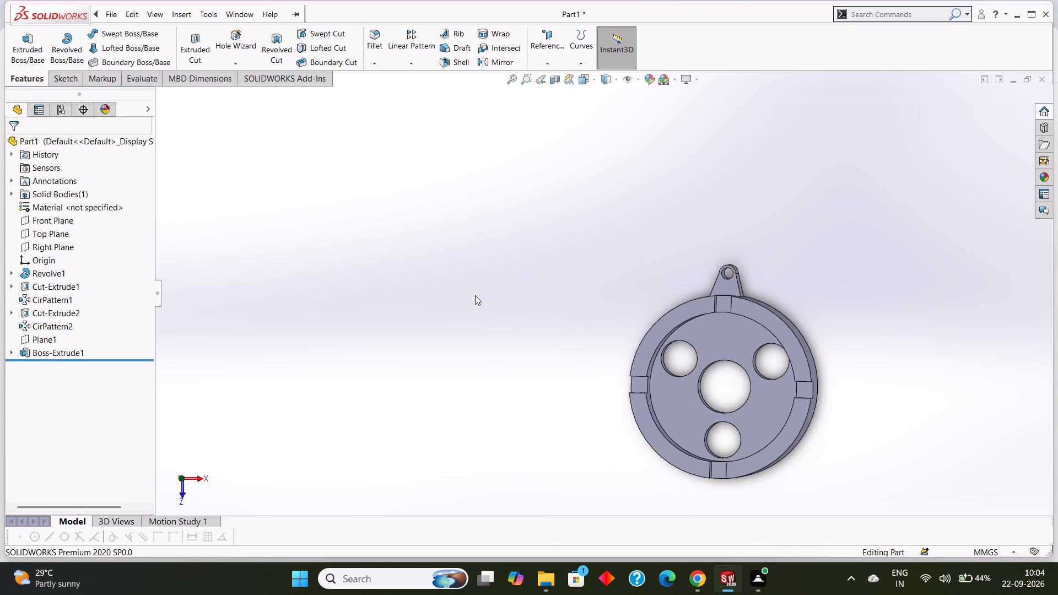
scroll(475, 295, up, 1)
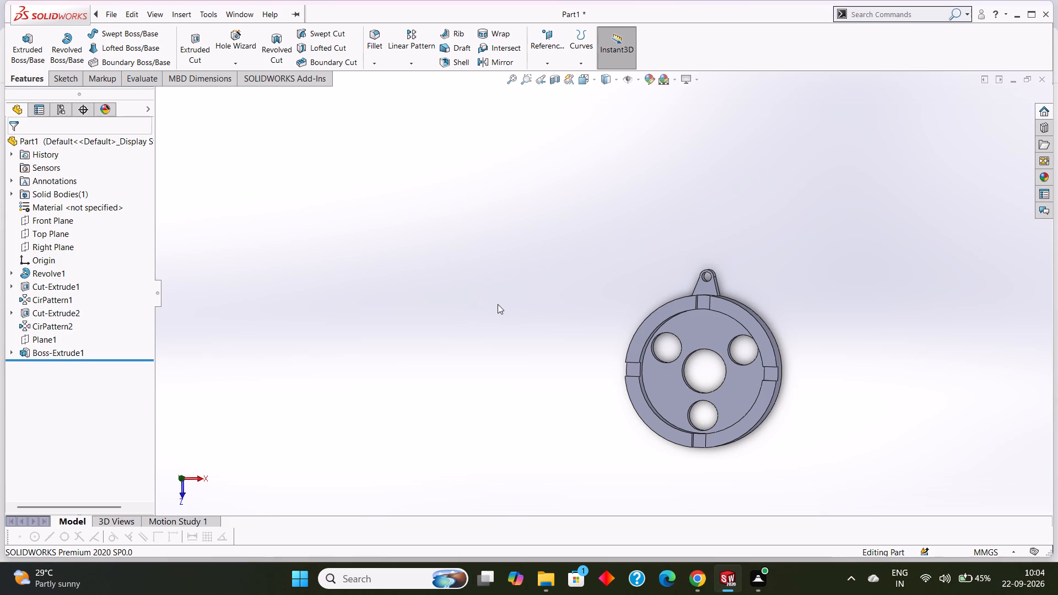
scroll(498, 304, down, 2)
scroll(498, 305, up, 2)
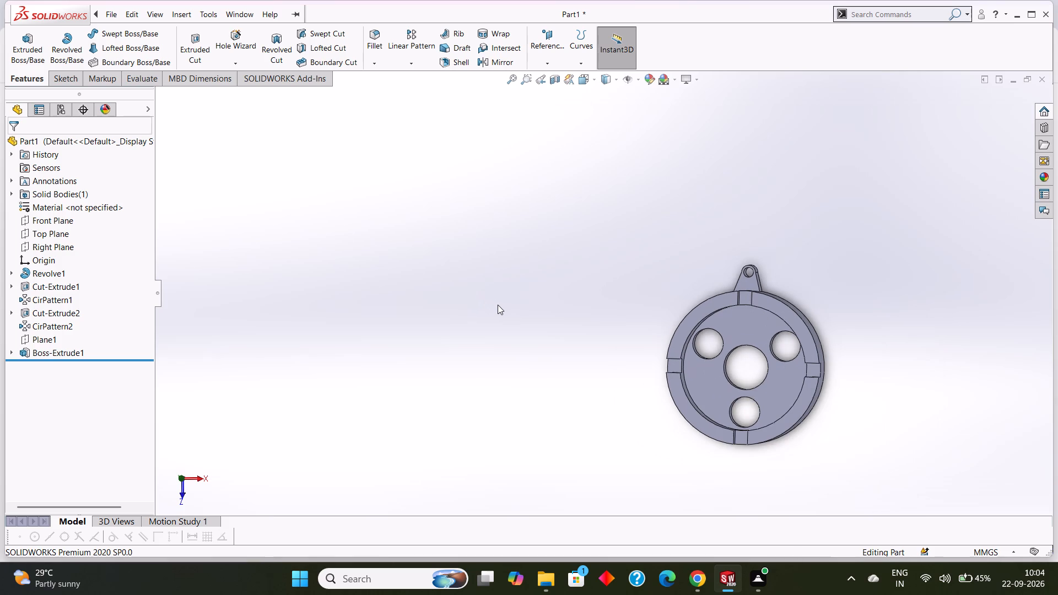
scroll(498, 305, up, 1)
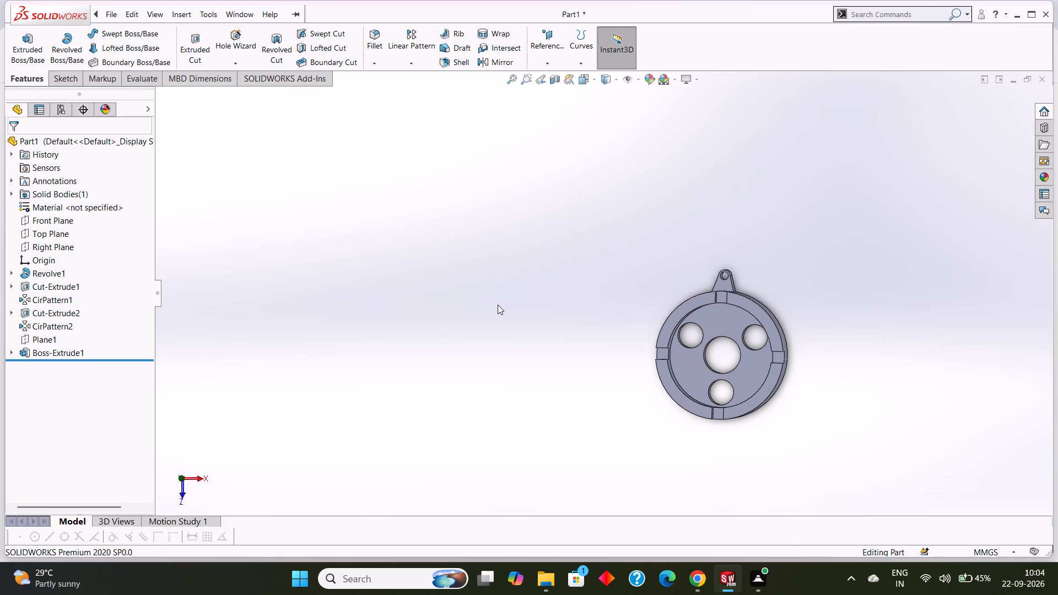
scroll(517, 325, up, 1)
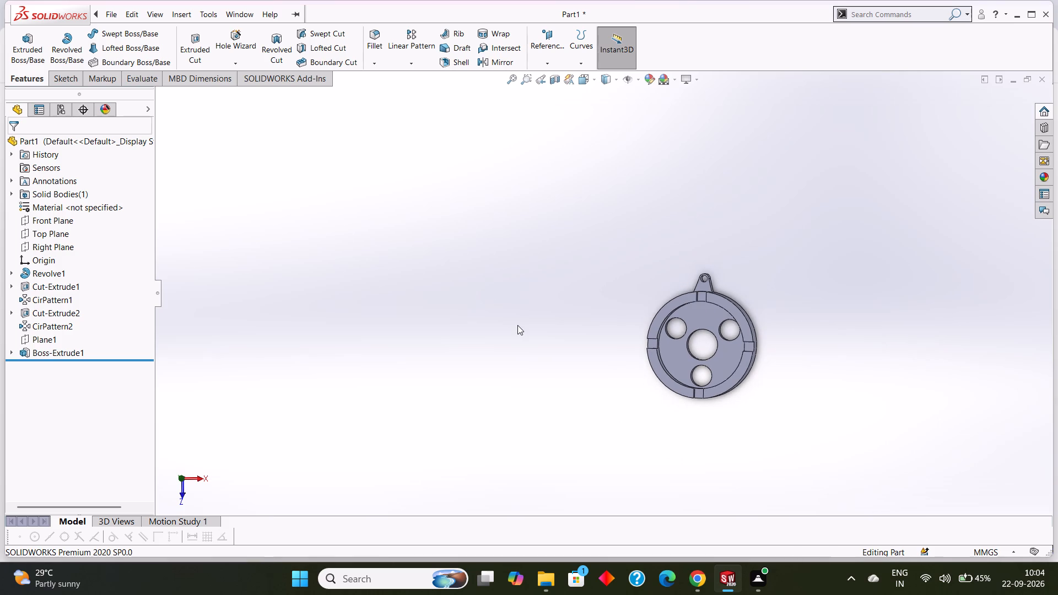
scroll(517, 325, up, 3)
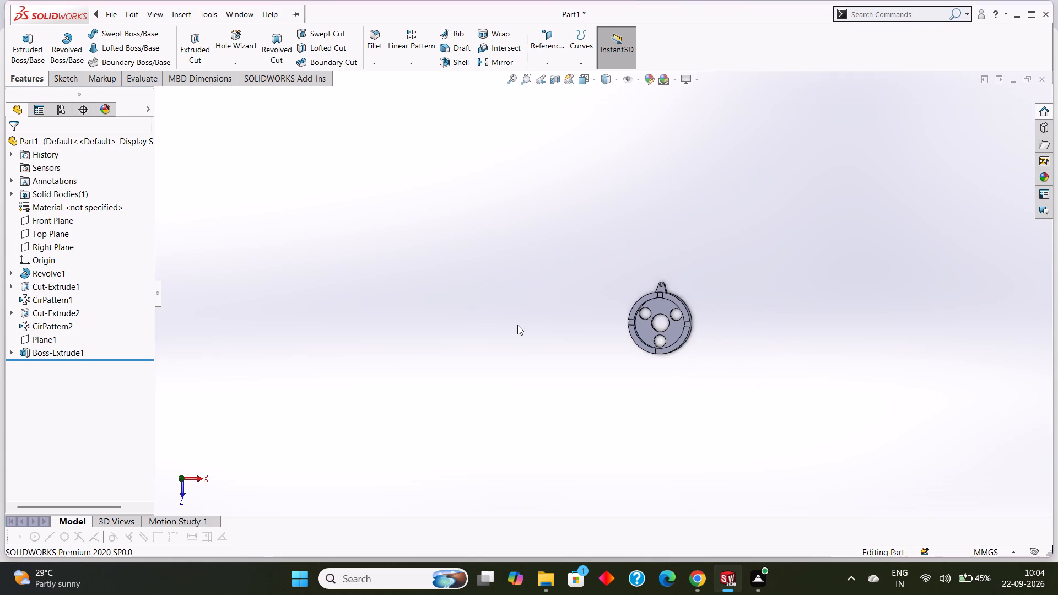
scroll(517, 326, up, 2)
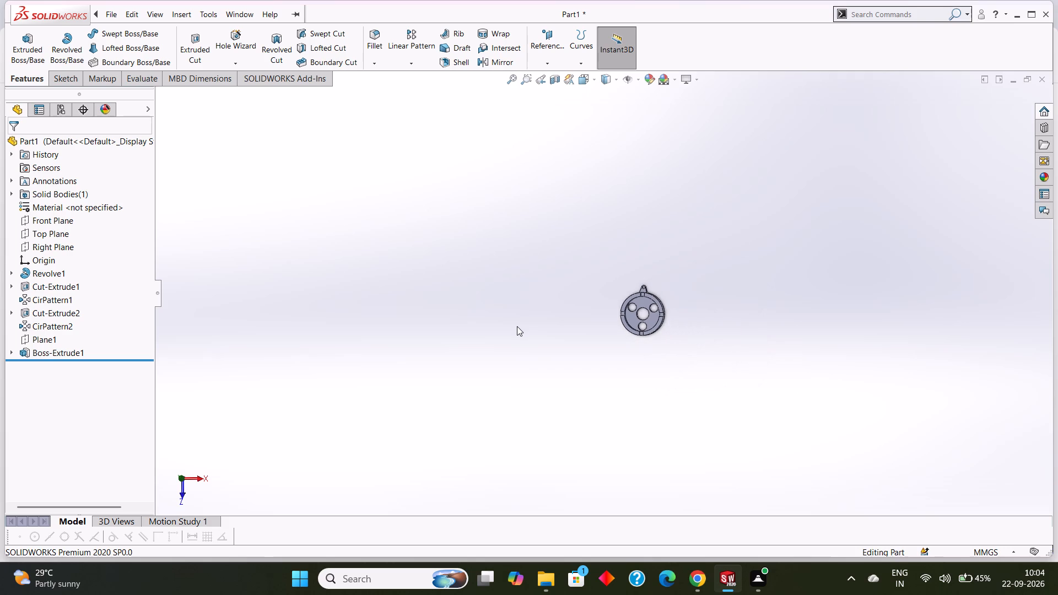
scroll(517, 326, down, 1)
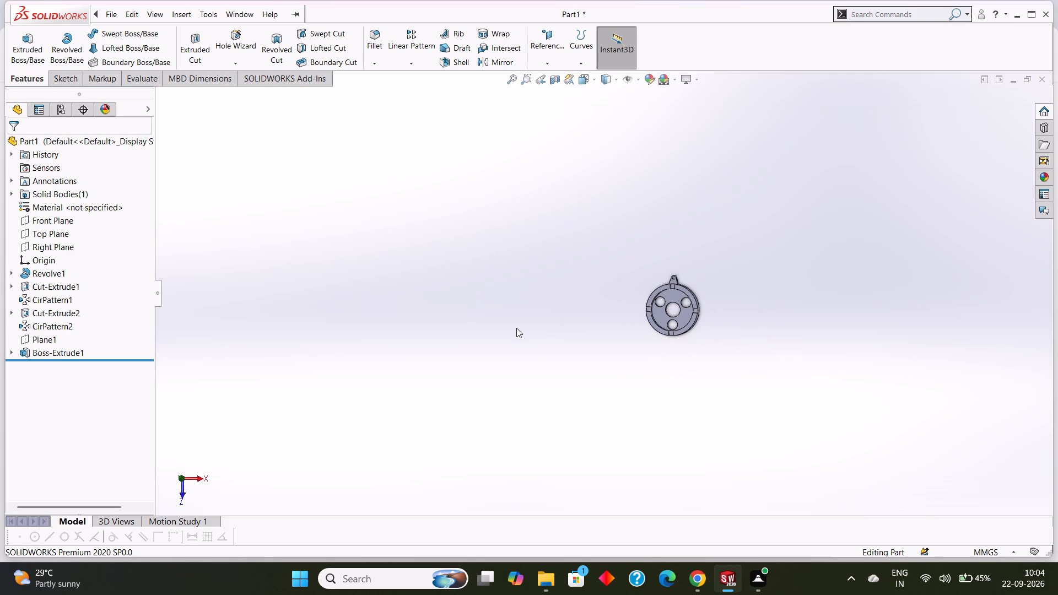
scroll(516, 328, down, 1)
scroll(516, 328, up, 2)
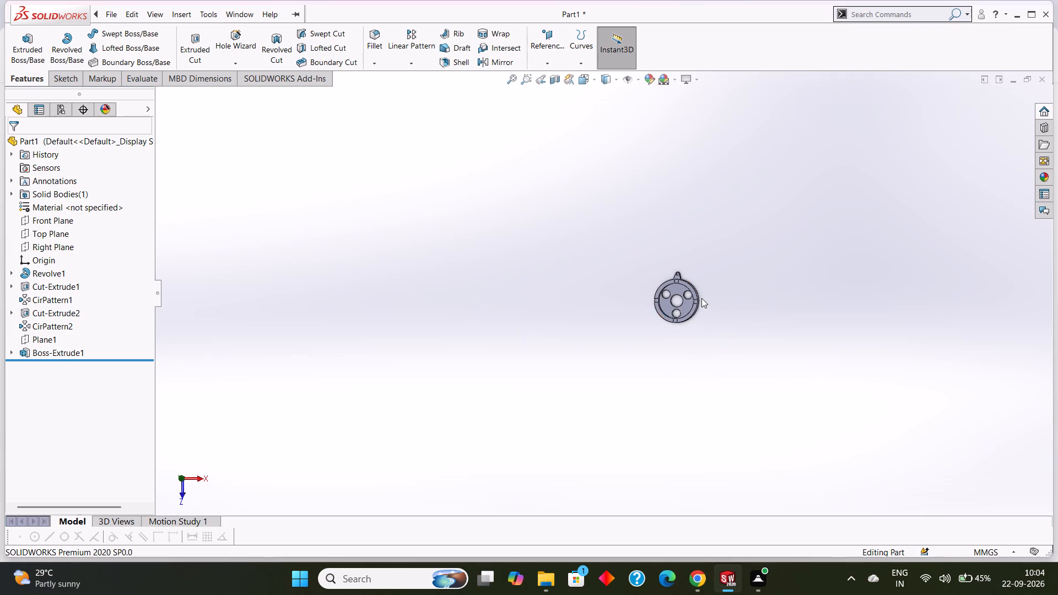
Circular-pattern the extruded lug about the central bore's edge with 4 equally spaced instances over 360 degrees.
scroll(700, 297, down, 5)
scroll(612, 287, down, 2)
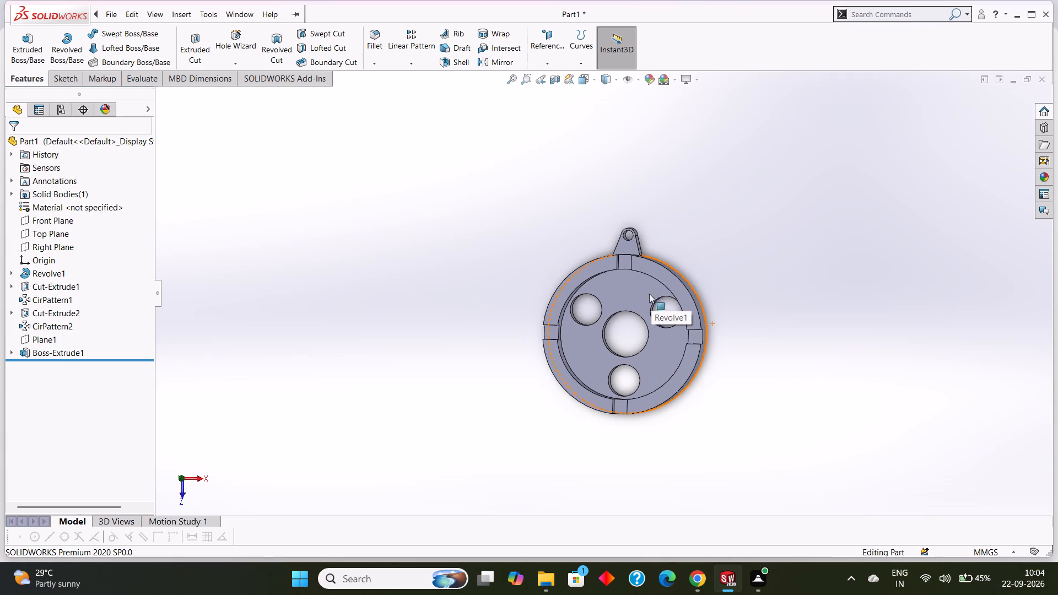
scroll(663, 294, down, 1)
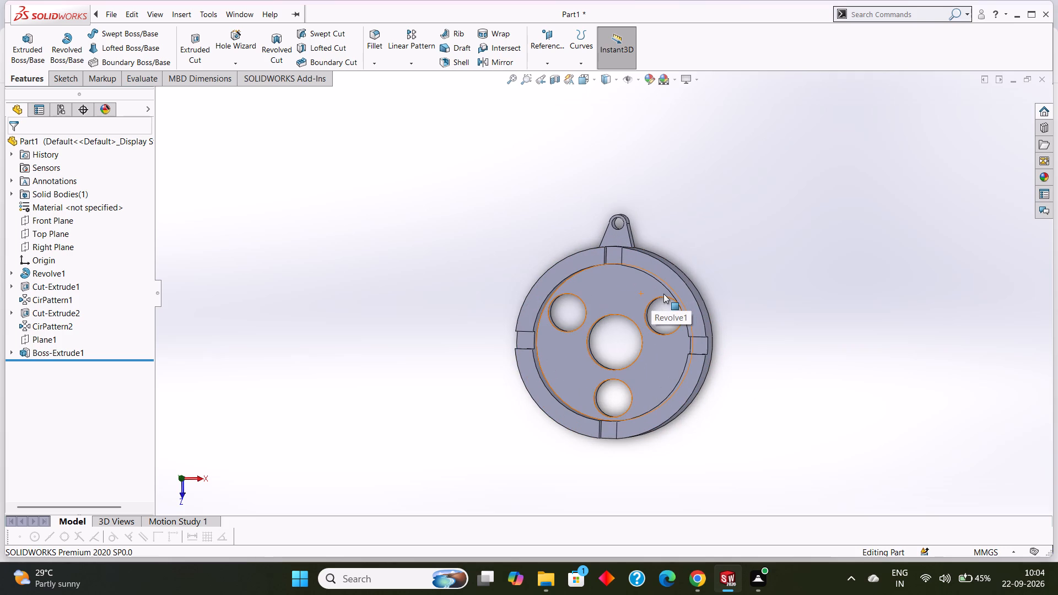
scroll(625, 306, down, 1)
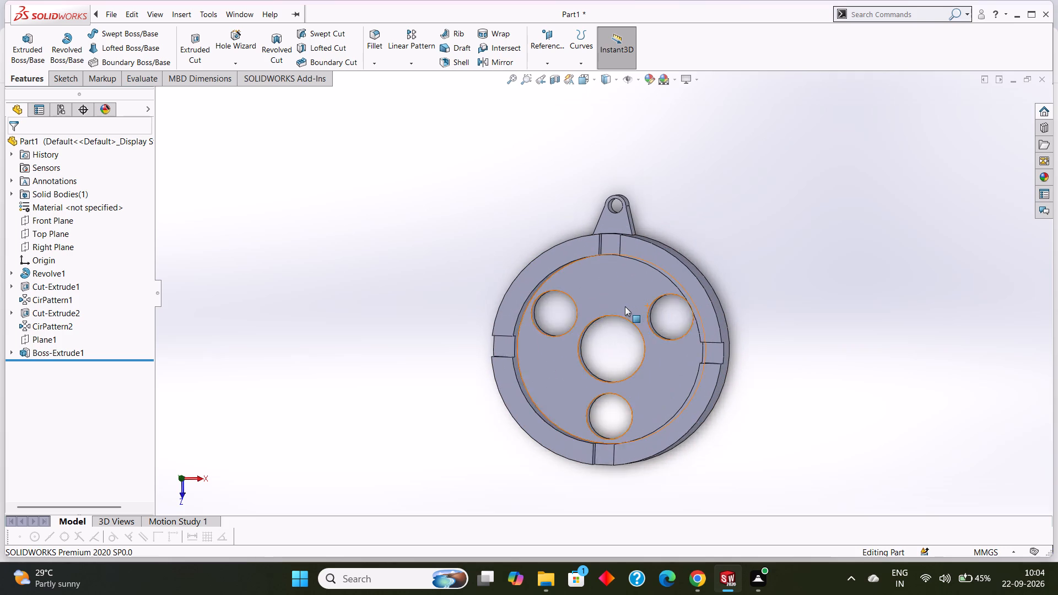
scroll(625, 306, down, 1)
scroll(618, 302, up, 2)
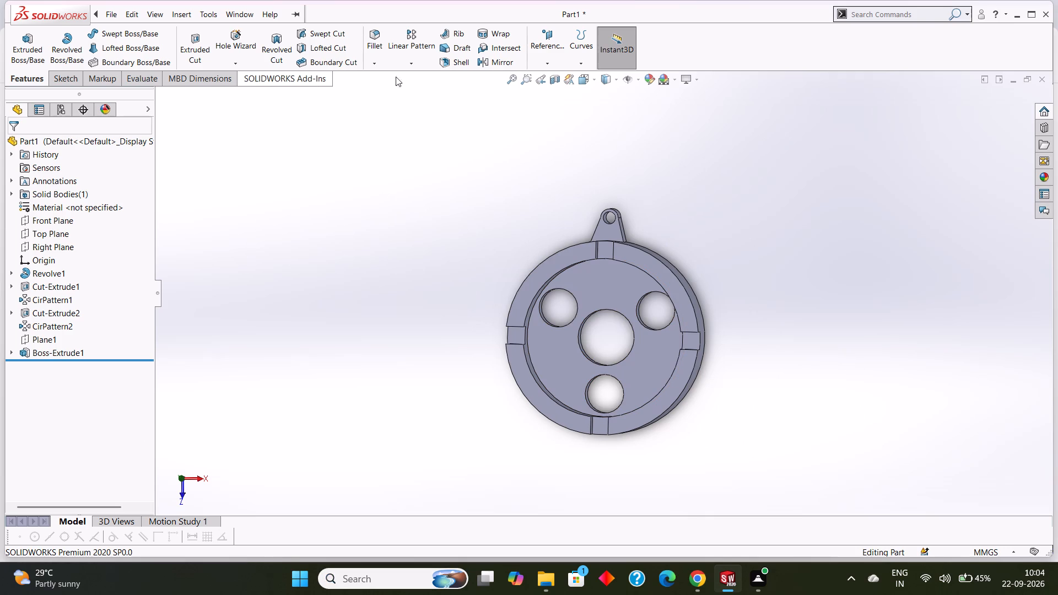
click(415, 65)
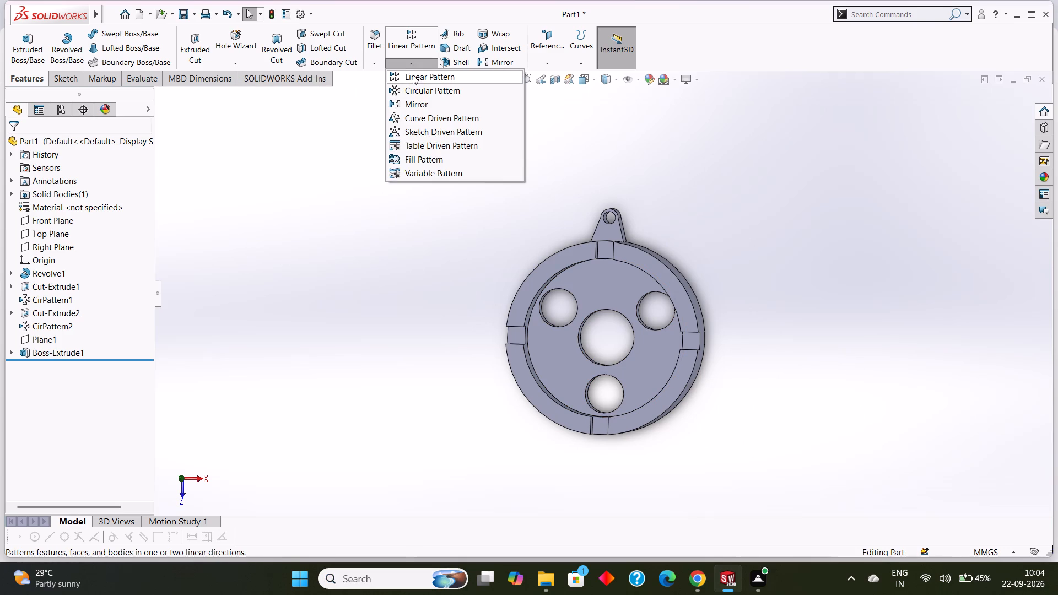
click(427, 88)
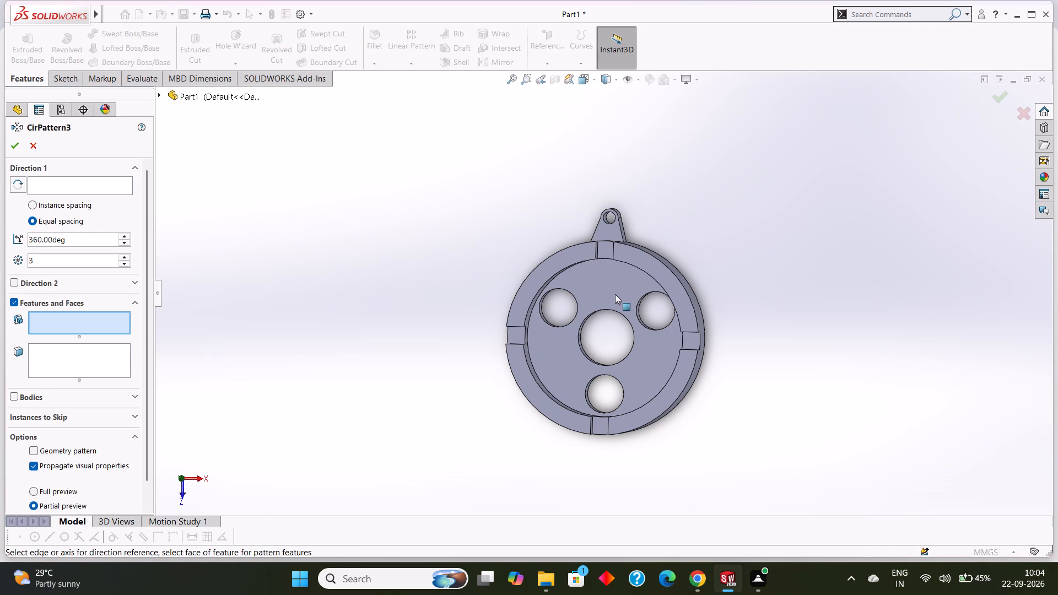
scroll(617, 297, down, 2)
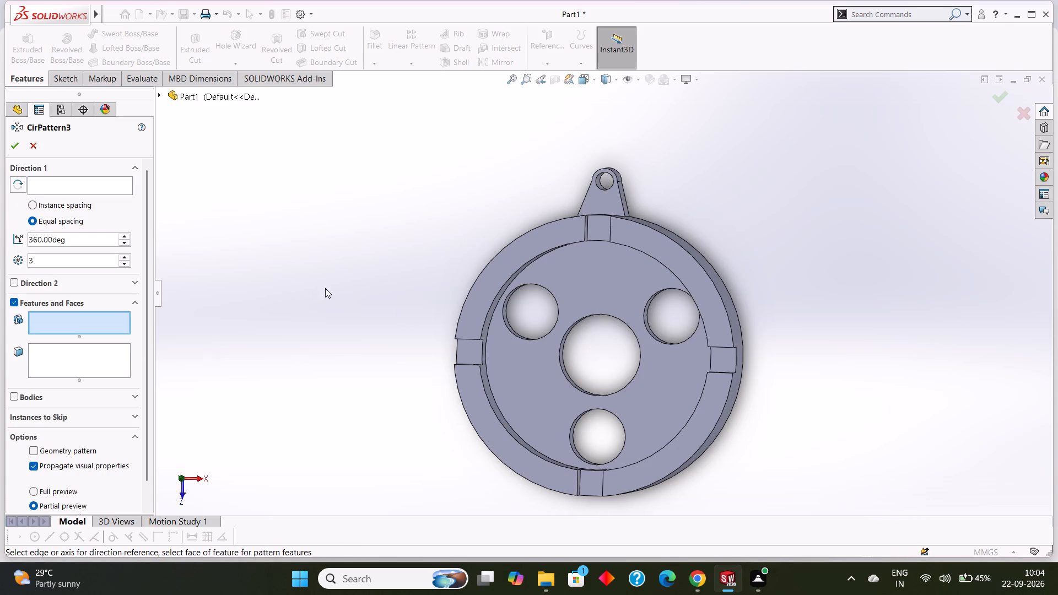
middle_drag(328, 286, 333, 231)
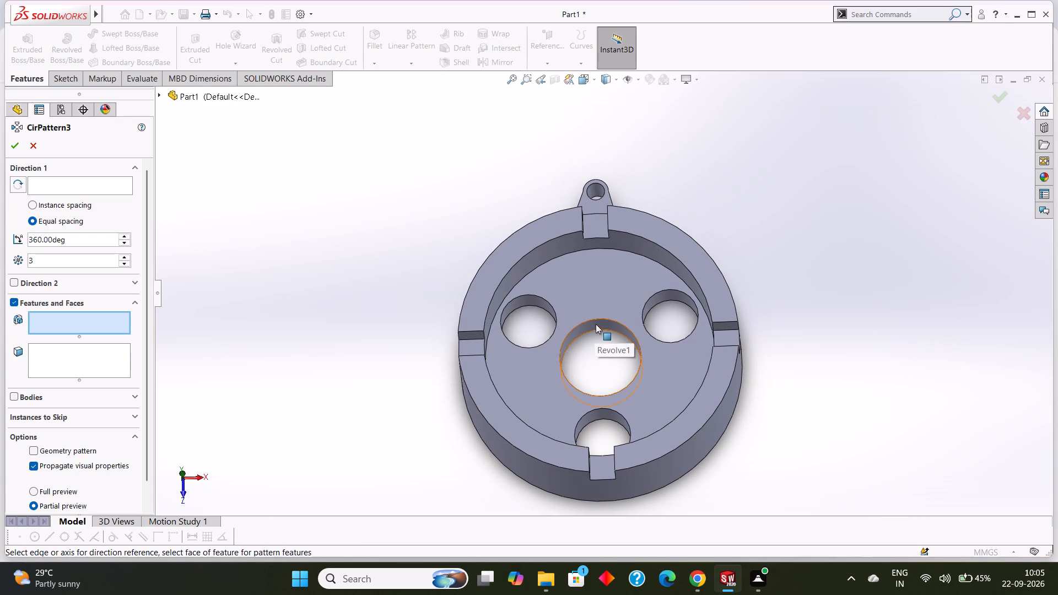
click(596, 320)
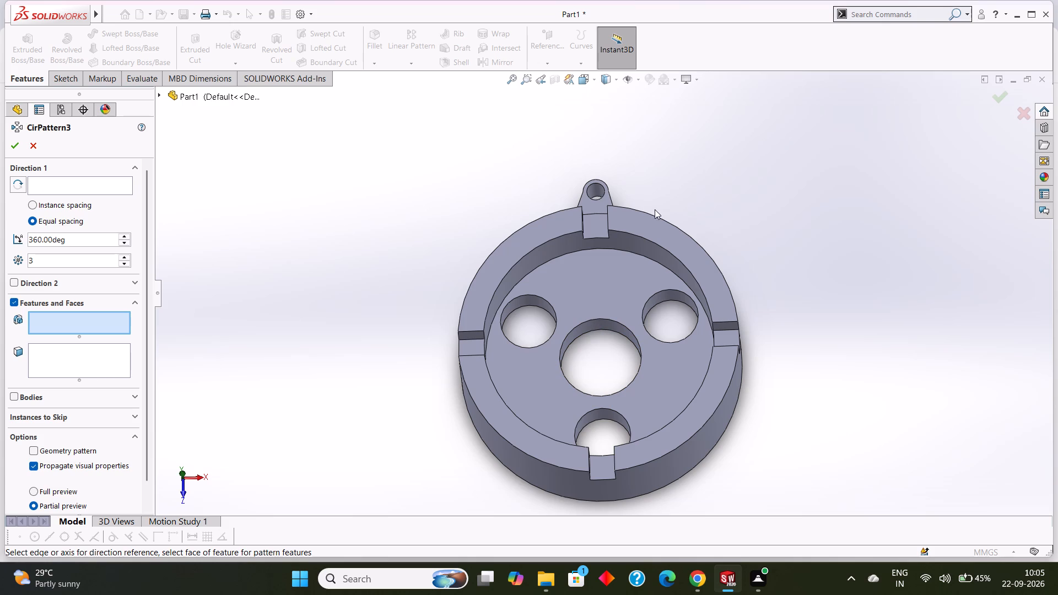
middle_drag(717, 156, 699, 212)
click(613, 199)
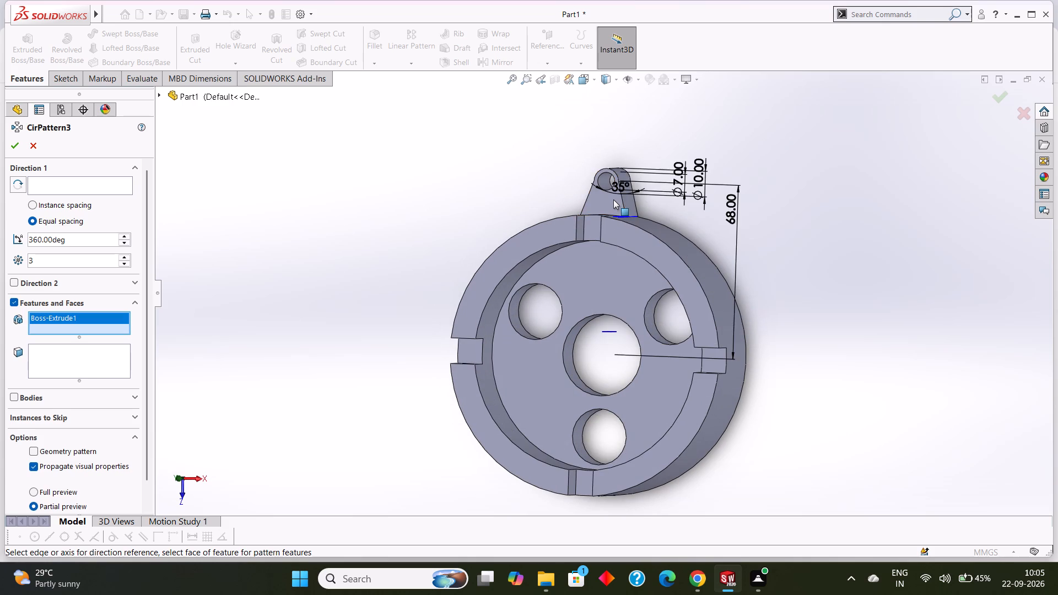
click(66, 179)
middle_drag(269, 298, 283, 240)
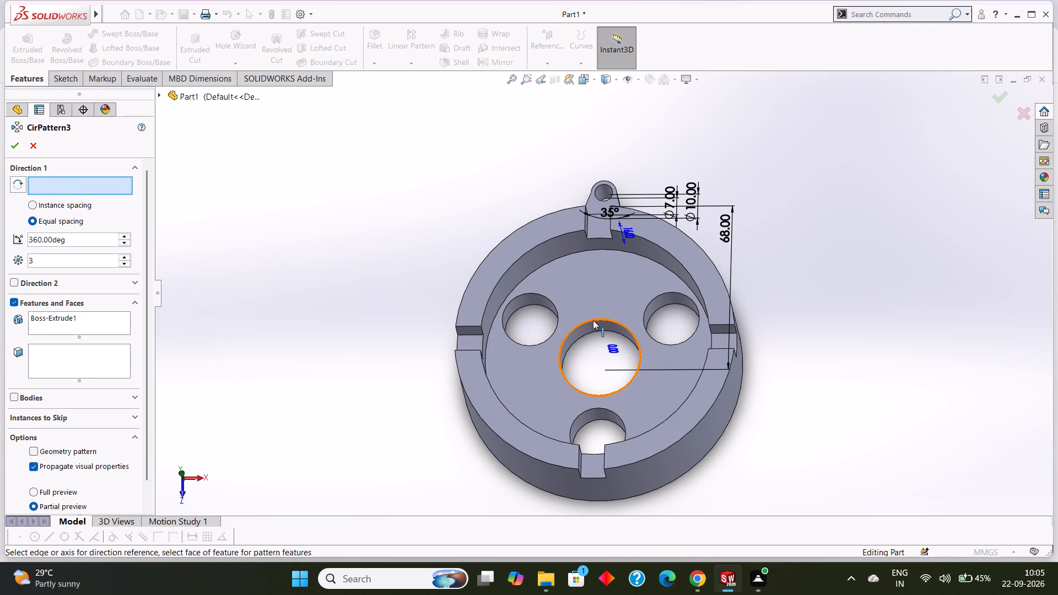
click(596, 320)
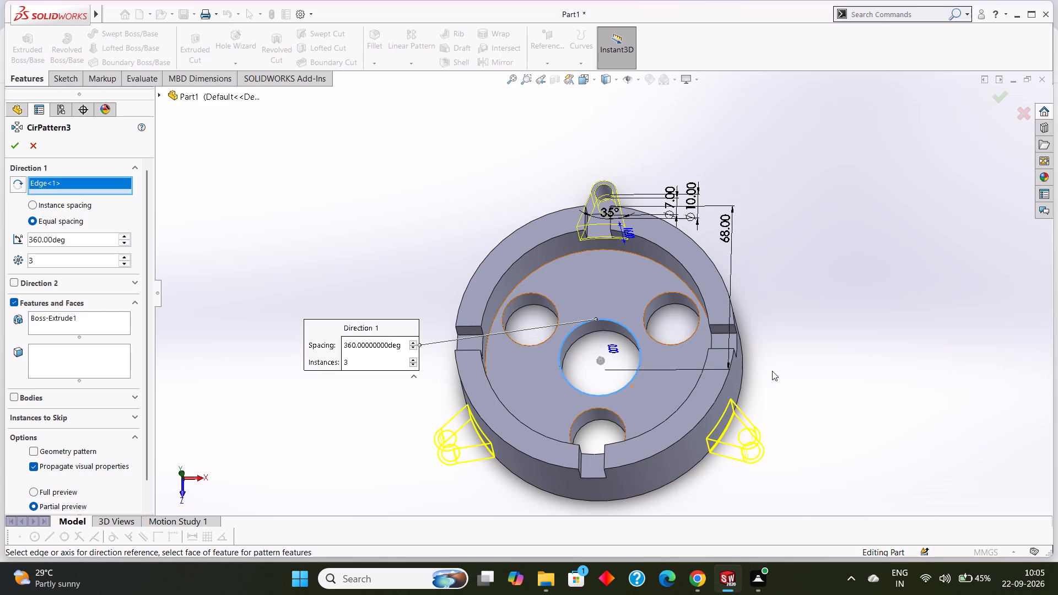
scroll(845, 352, down, 1)
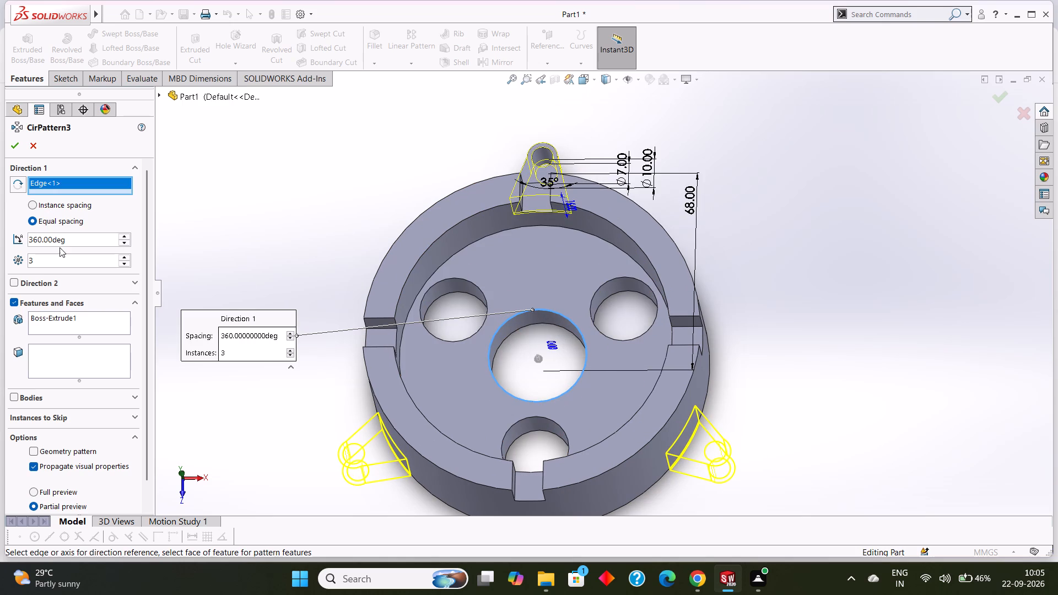
drag(45, 257, 23, 261)
key(4)
key(Return)
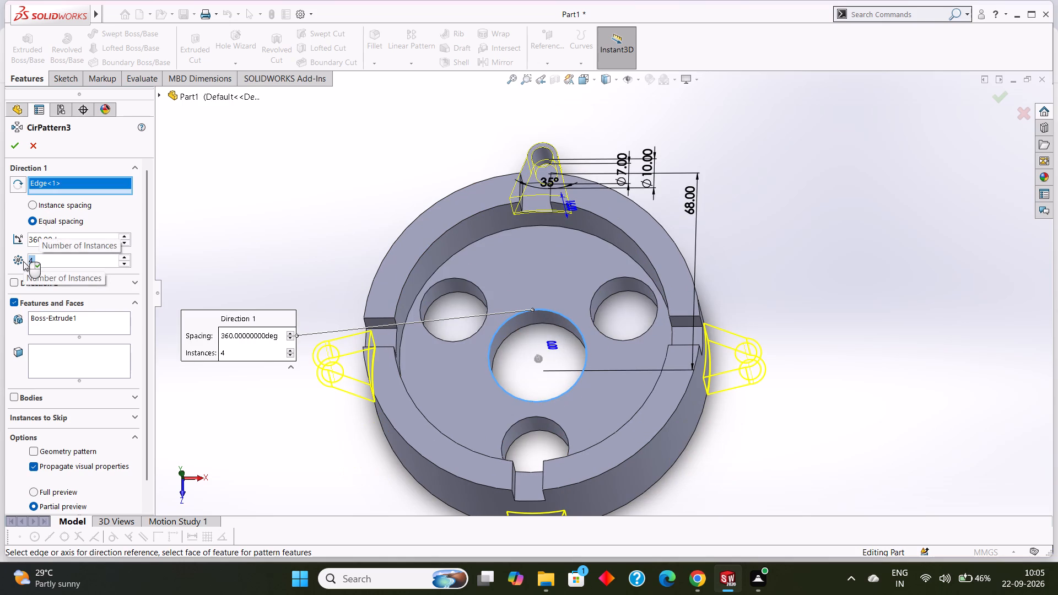
click(13, 145)
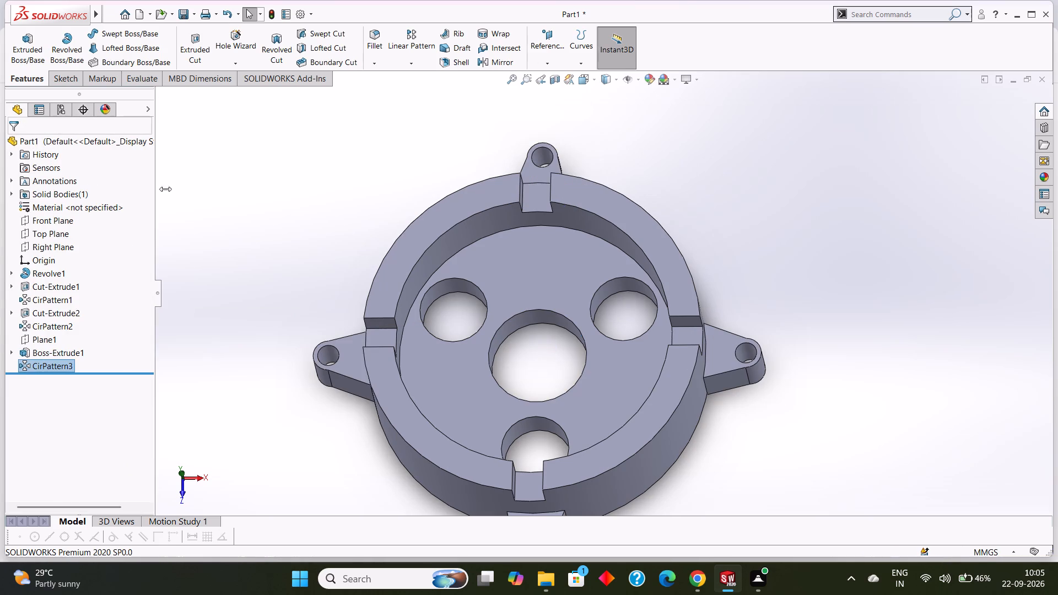
Examine the patterned lugs and the ring's notches and holes from several angles.
middle_drag(787, 245, 744, 251)
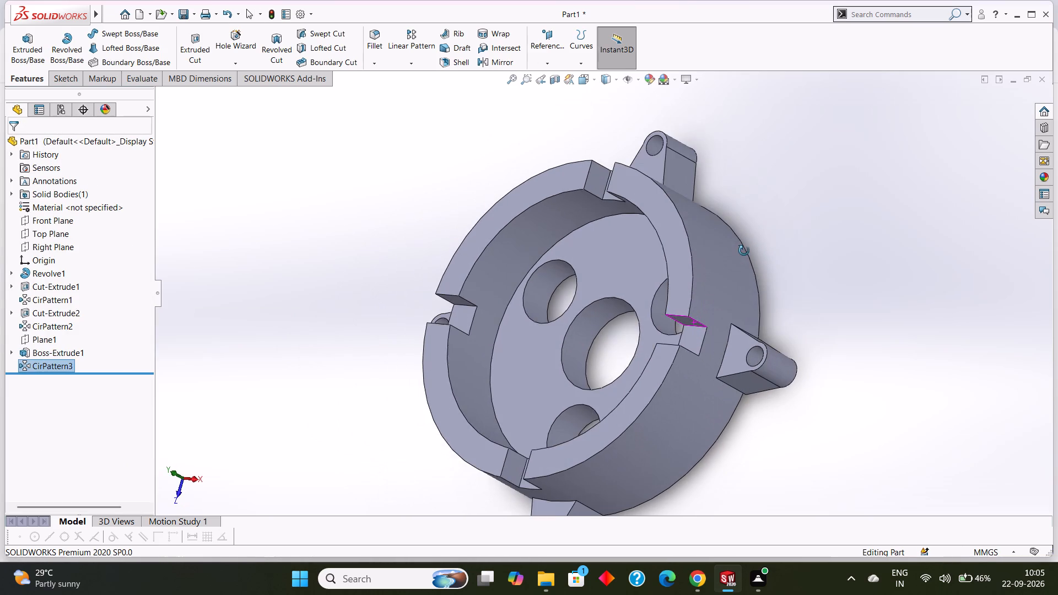
middle_drag(744, 251, 785, 268)
middle_drag(796, 243, 752, 248)
scroll(755, 244, up, 1)
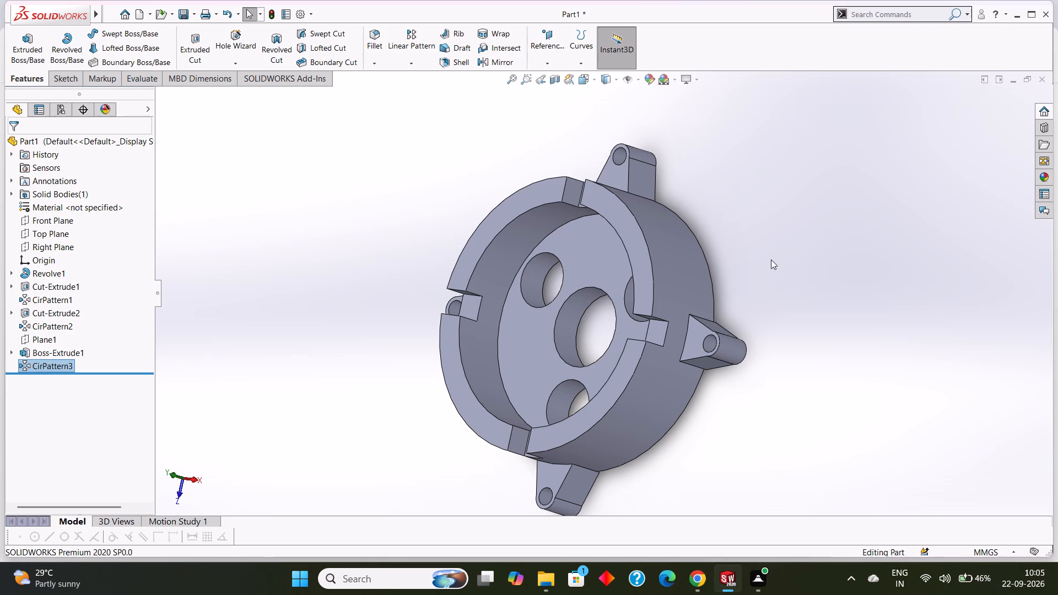
scroll(772, 259, up, 2)
scroll(772, 259, down, 1)
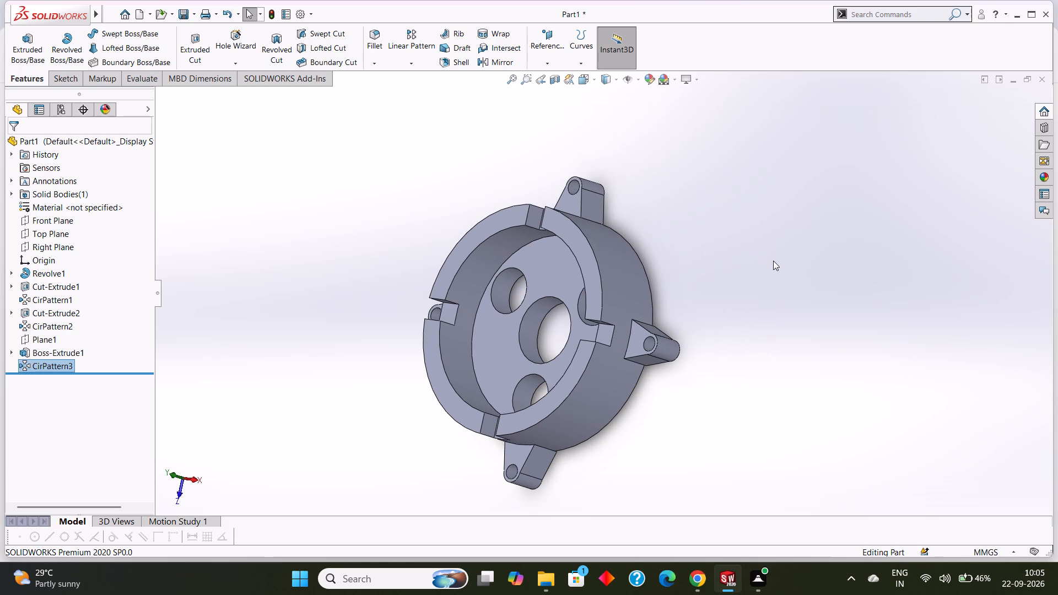
scroll(773, 261, down, 1)
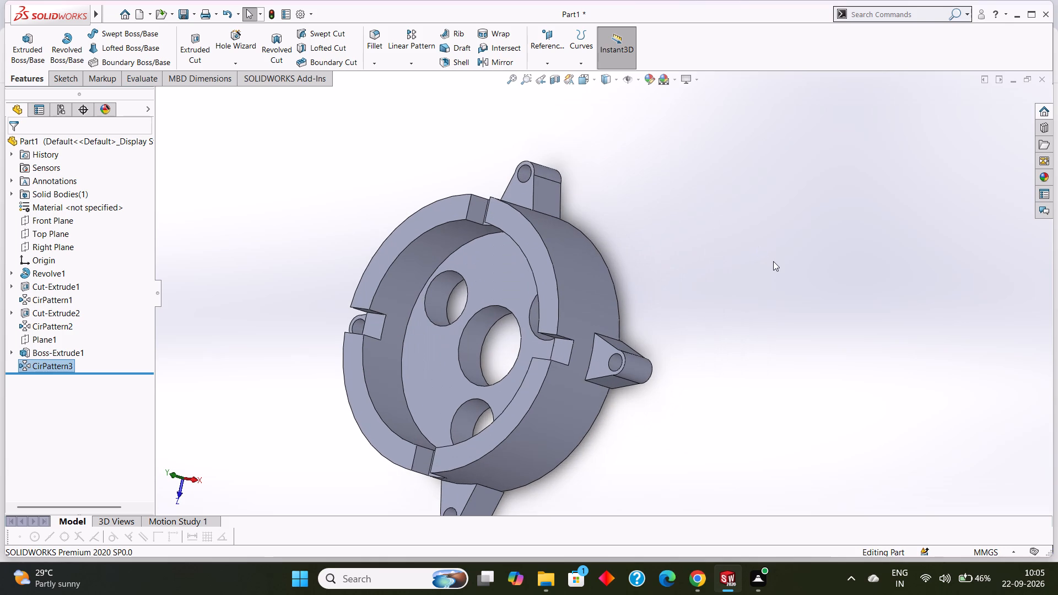
scroll(774, 261, up, 2)
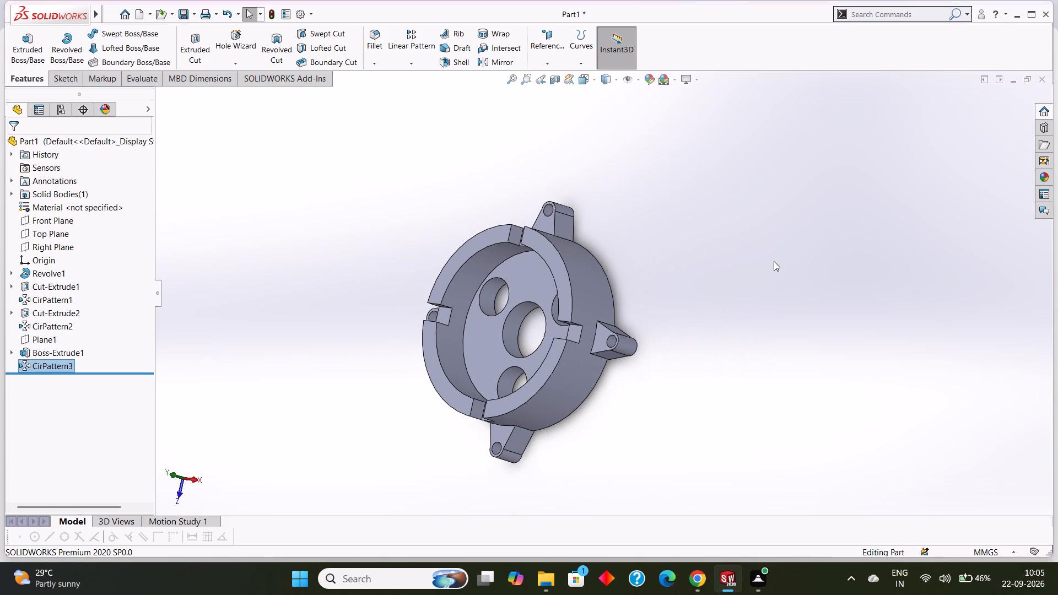
middle_drag(703, 273, 733, 293)
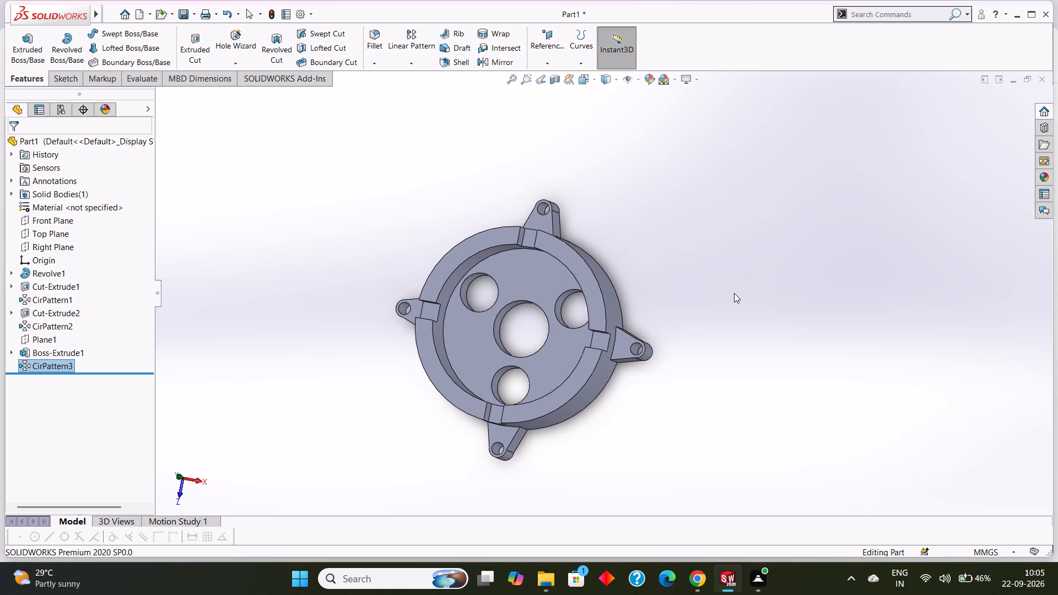
scroll(734, 293, up, 1)
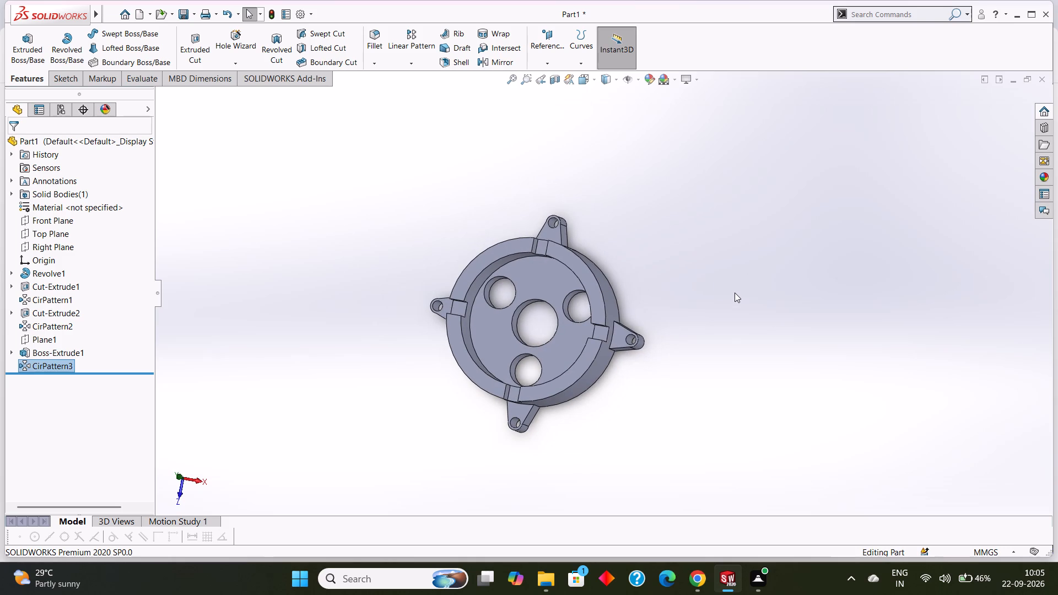
scroll(735, 293, up, 1)
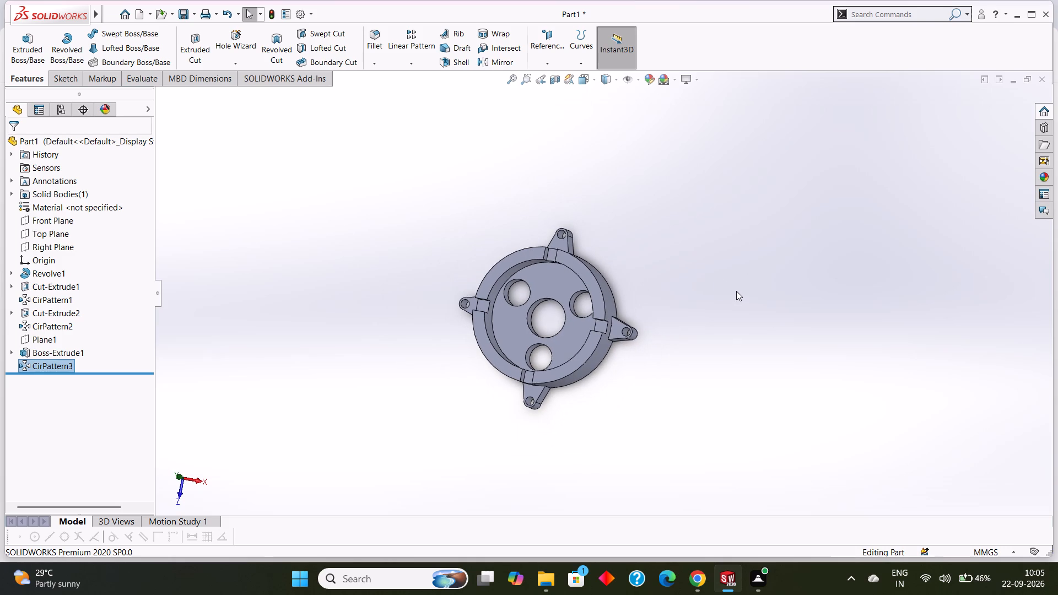
scroll(737, 289, up, 1)
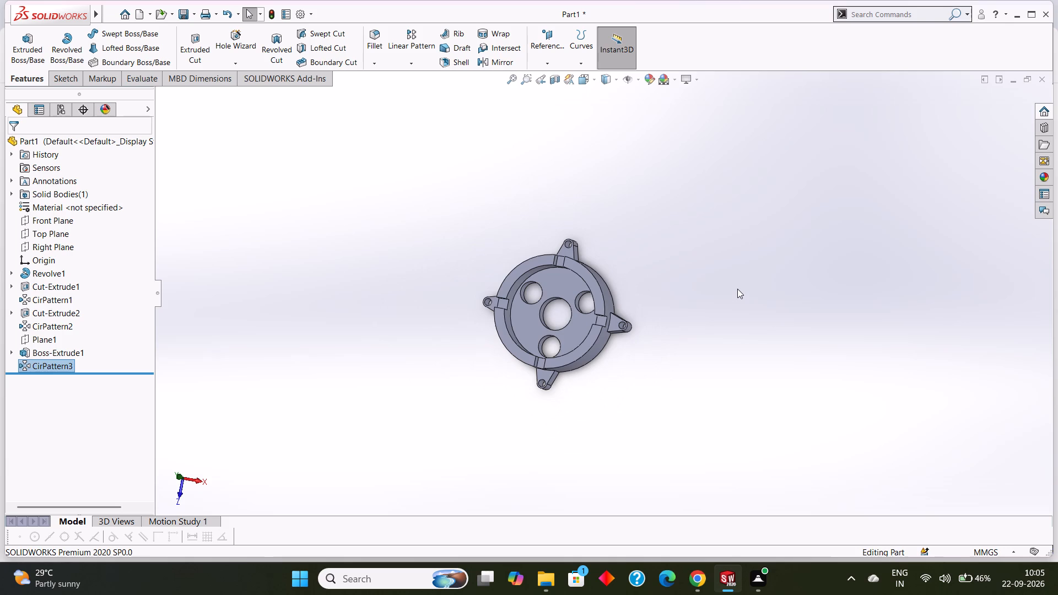
scroll(737, 289, down, 1)
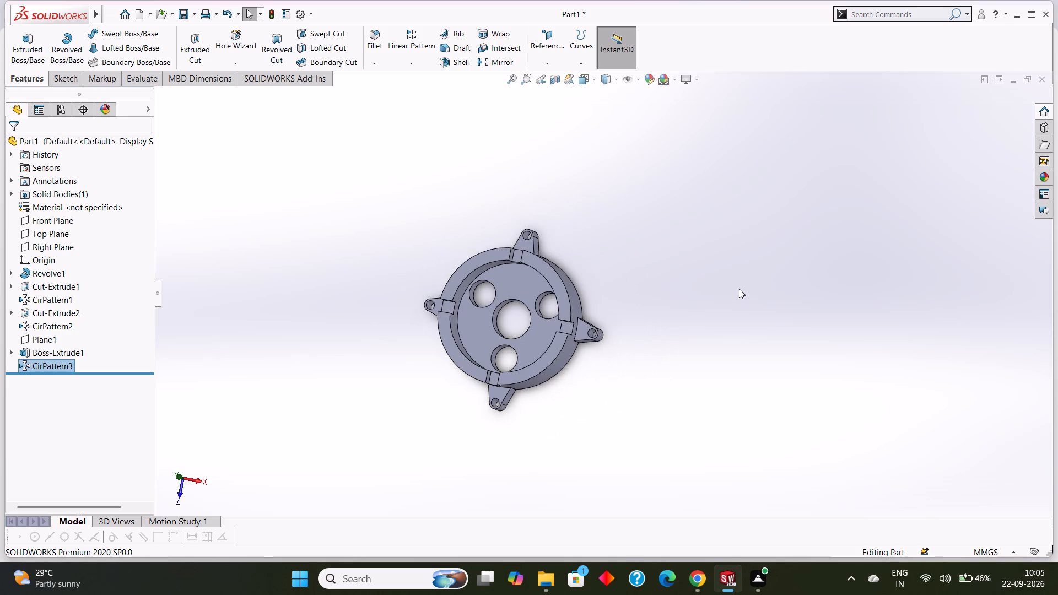
scroll(739, 289, up, 1)
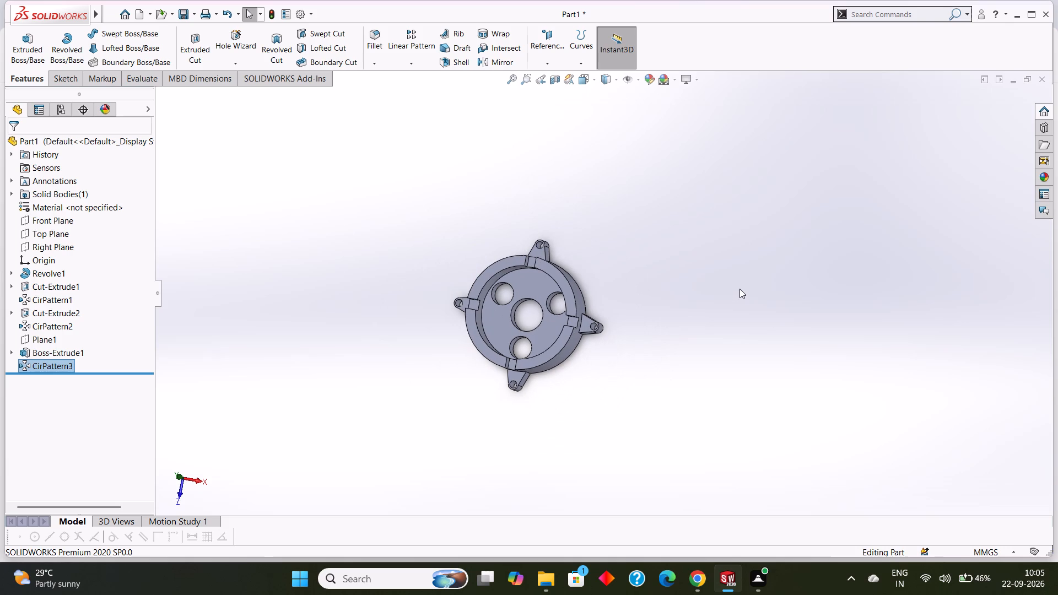
scroll(737, 288, up, 1)
middle_drag(685, 328, 690, 310)
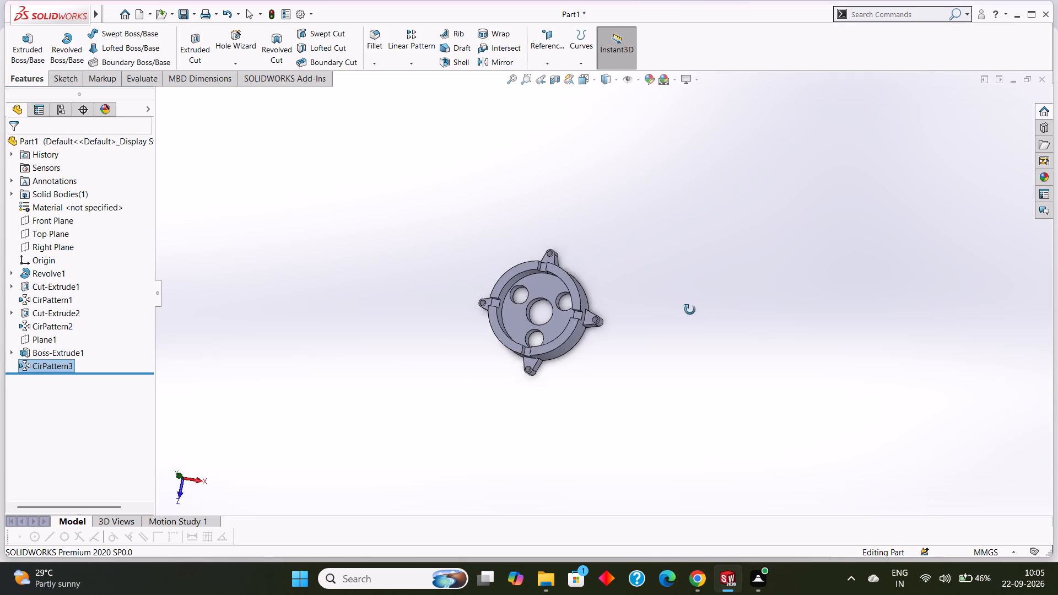
middle_drag(690, 310, 705, 289)
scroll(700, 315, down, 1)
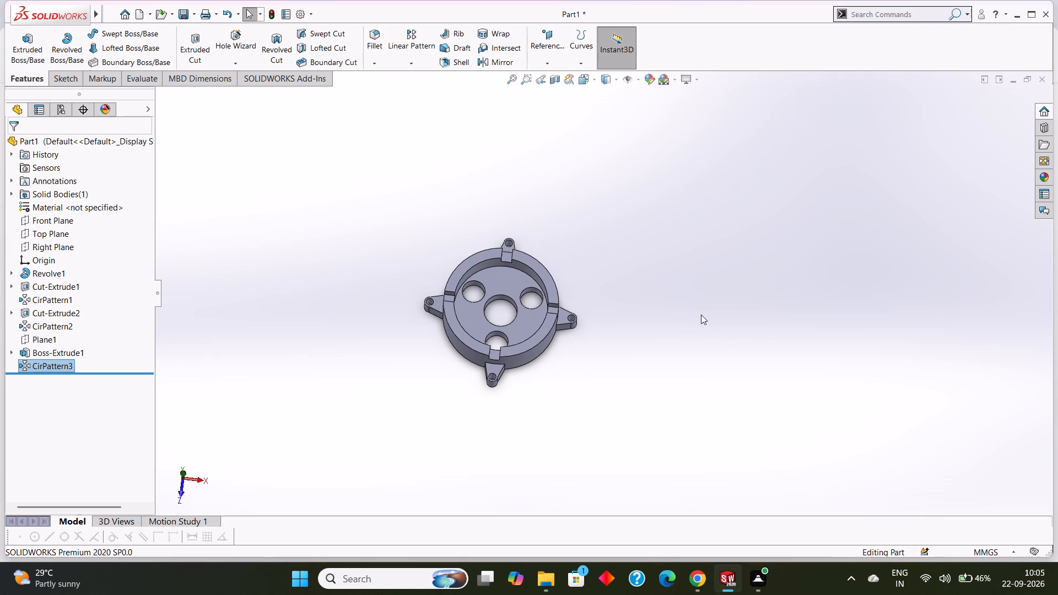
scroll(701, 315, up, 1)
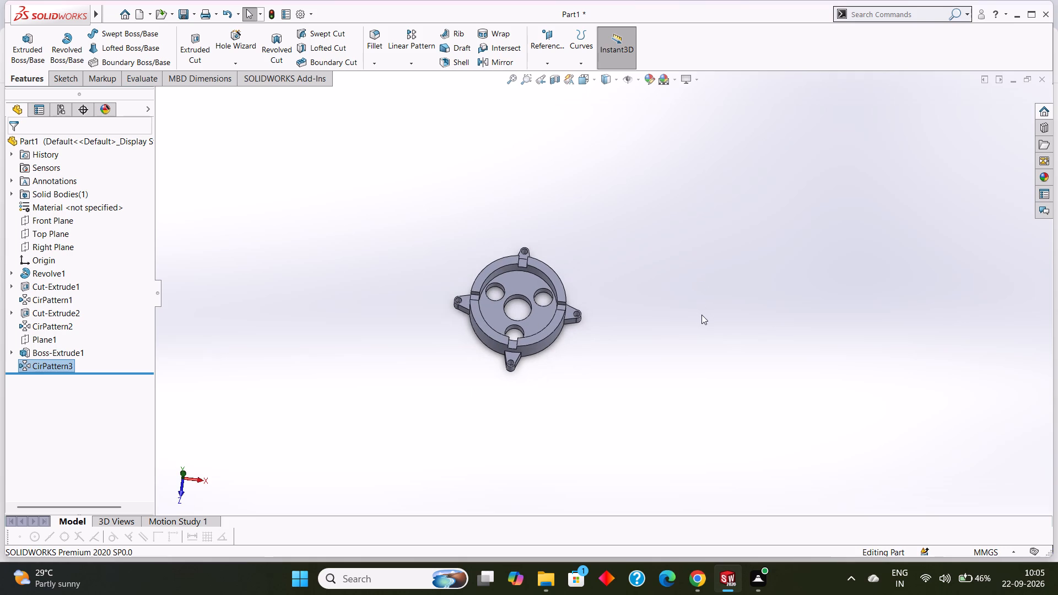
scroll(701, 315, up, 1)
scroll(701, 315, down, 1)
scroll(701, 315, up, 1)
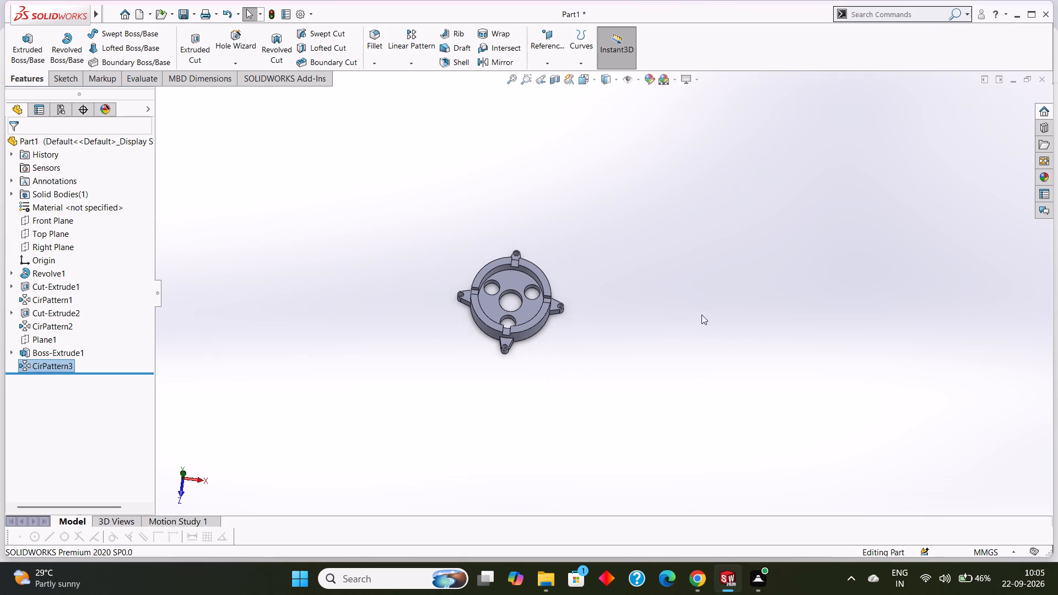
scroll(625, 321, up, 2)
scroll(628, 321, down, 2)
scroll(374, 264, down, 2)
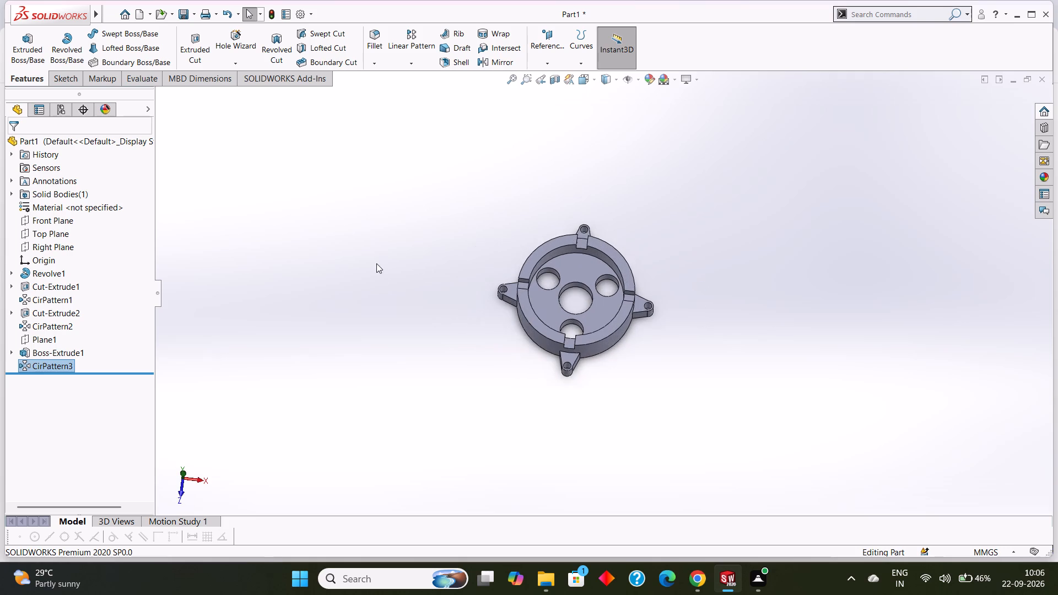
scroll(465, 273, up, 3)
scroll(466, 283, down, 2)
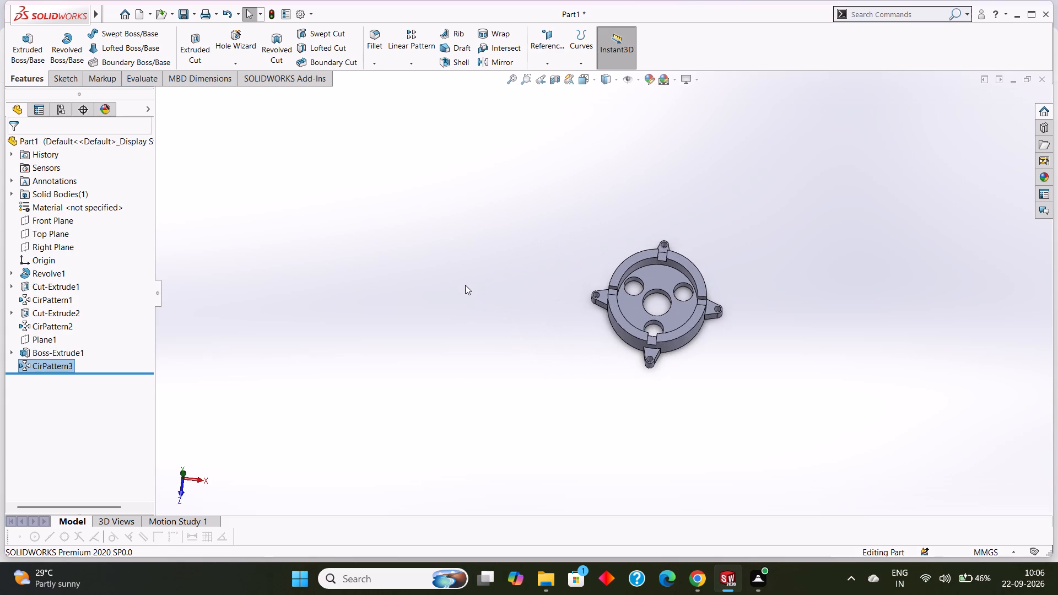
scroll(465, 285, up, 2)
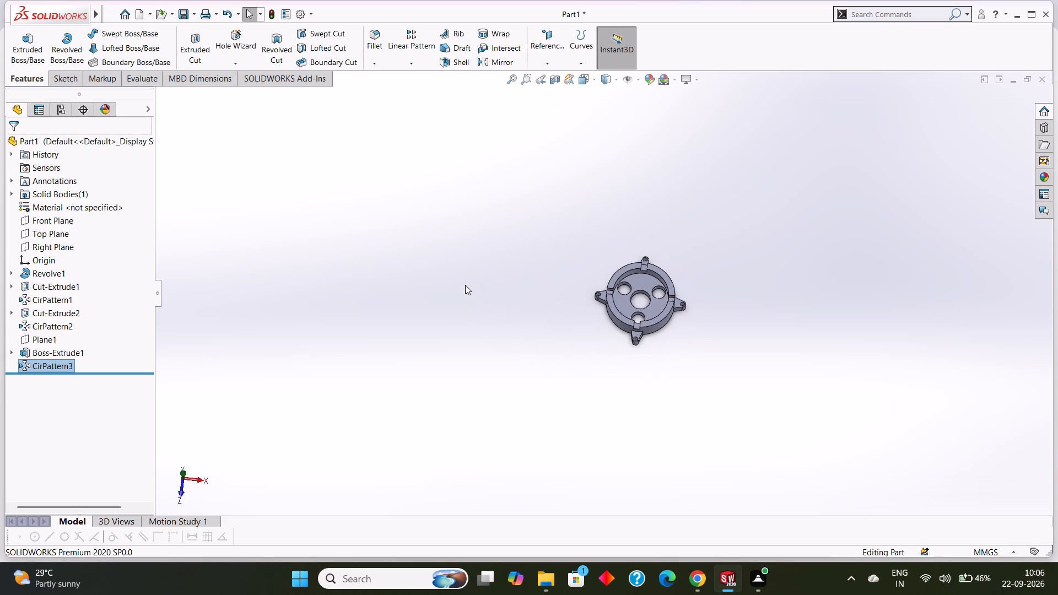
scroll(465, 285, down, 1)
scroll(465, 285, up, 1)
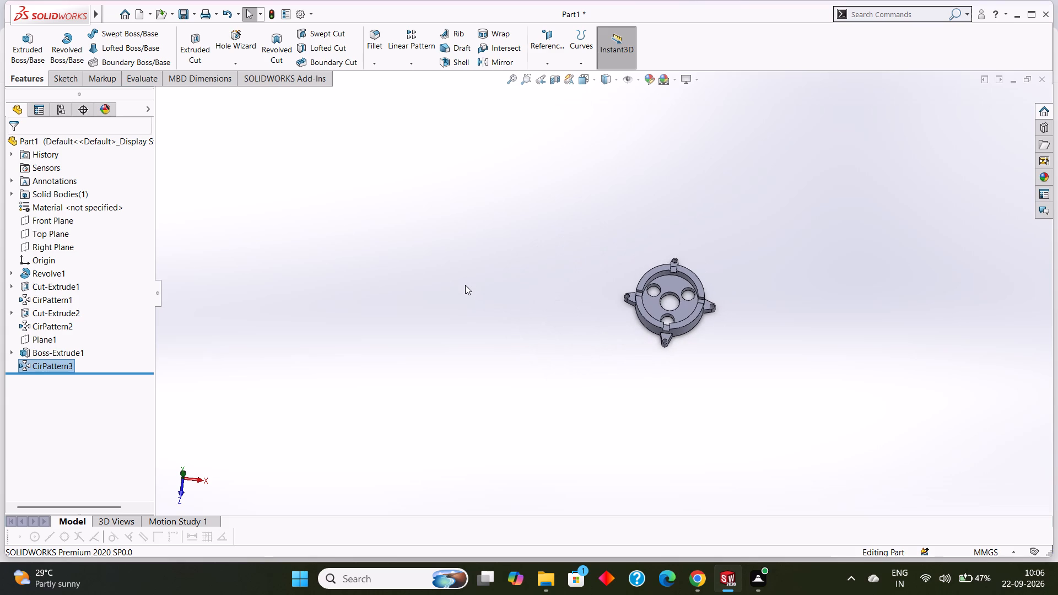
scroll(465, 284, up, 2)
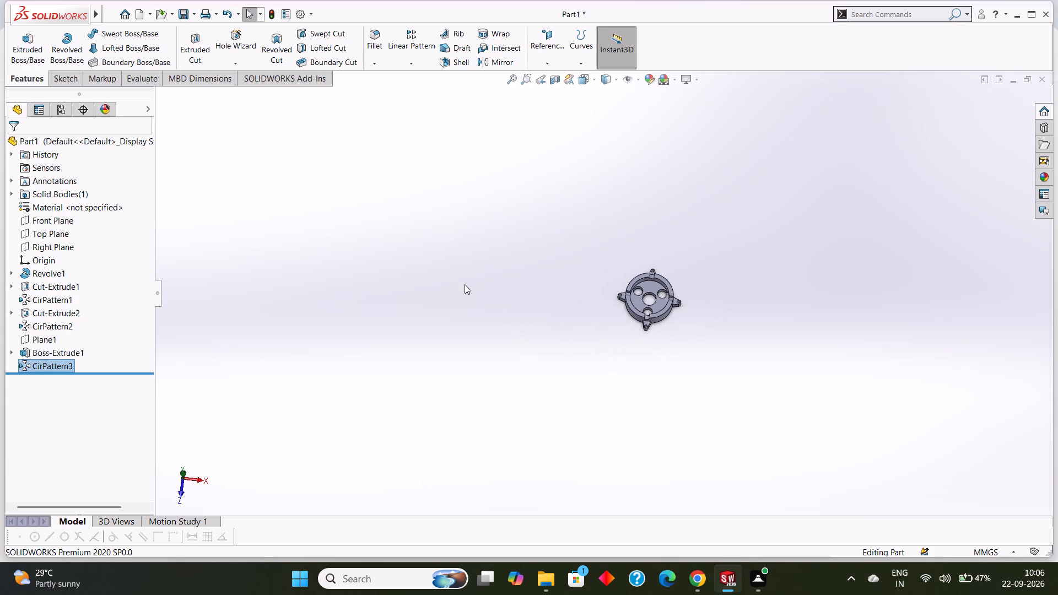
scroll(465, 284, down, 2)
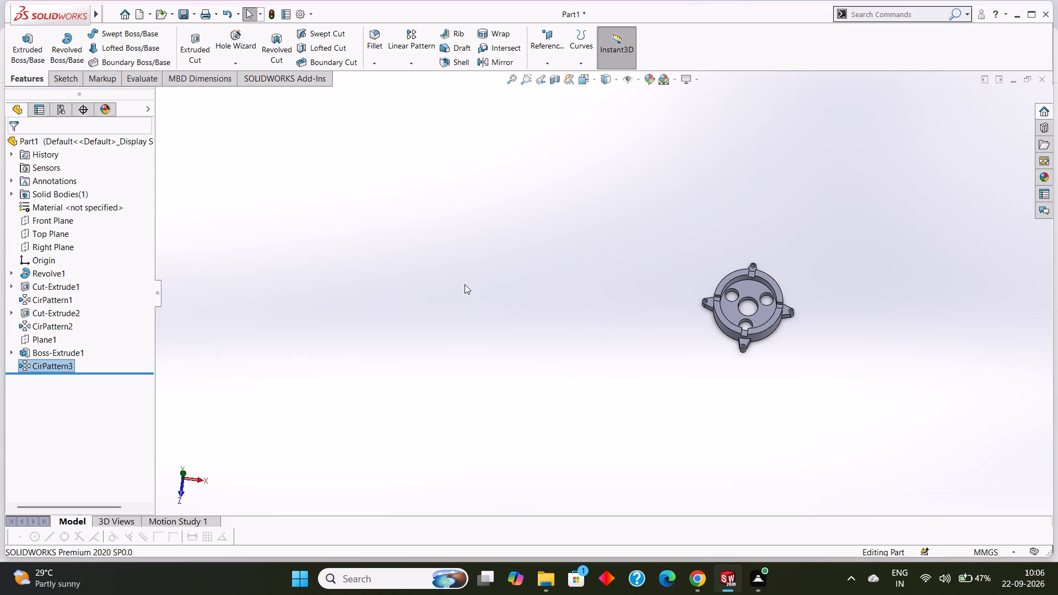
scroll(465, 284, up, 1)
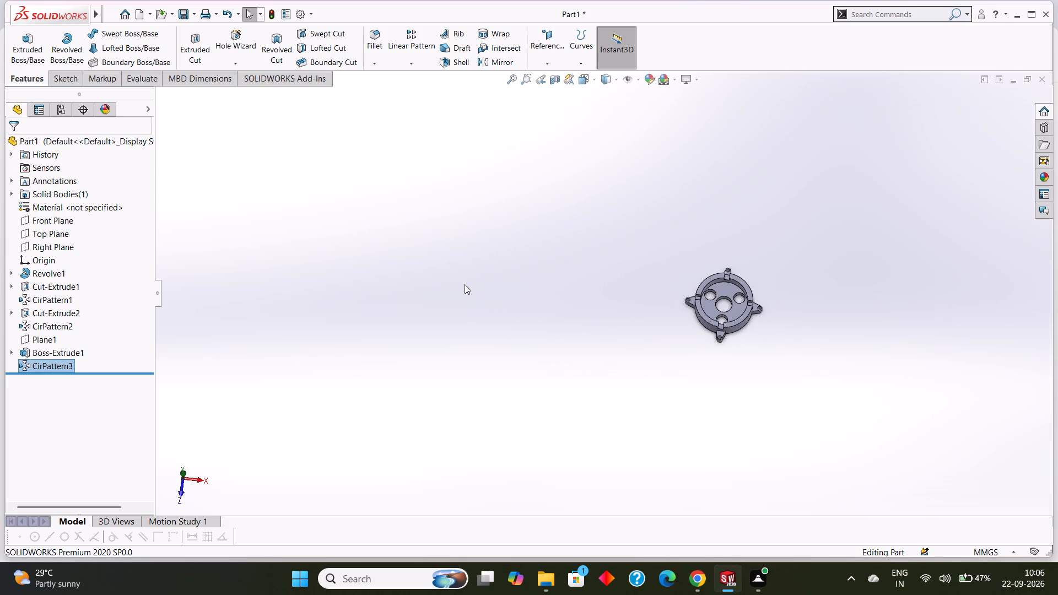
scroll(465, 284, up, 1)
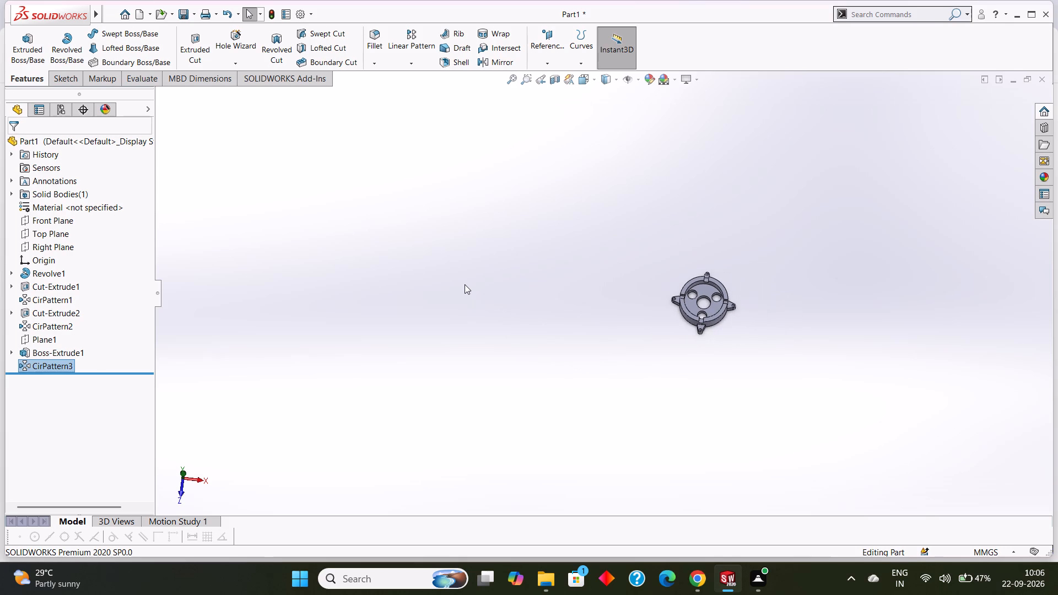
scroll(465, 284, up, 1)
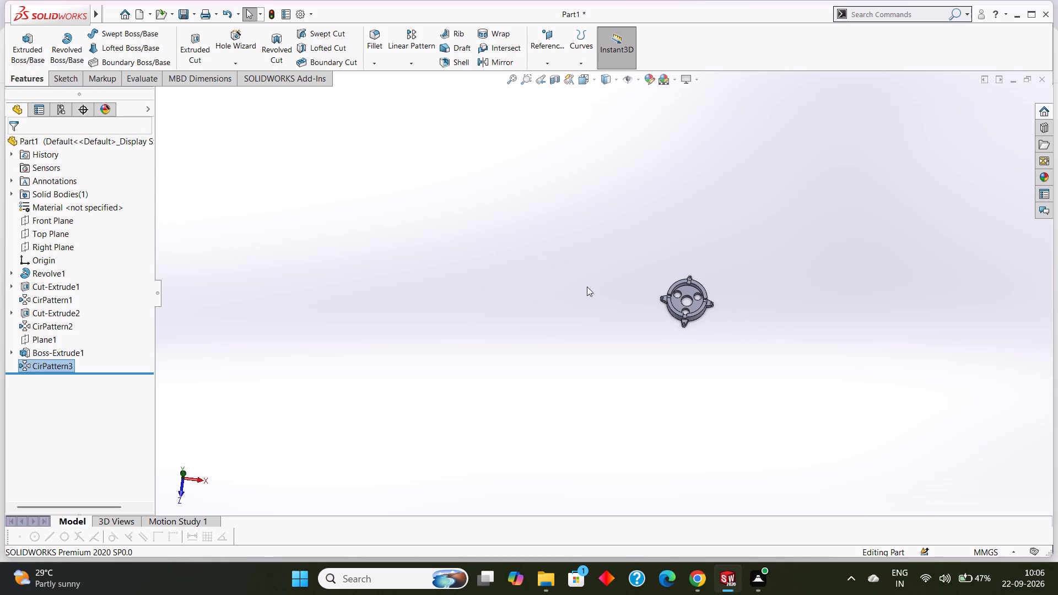
Start a symmetric constant-size 3 mm fillet on a lug, picking one straight side edge of its upper face.
scroll(699, 332, down, 3)
scroll(653, 321, down, 4)
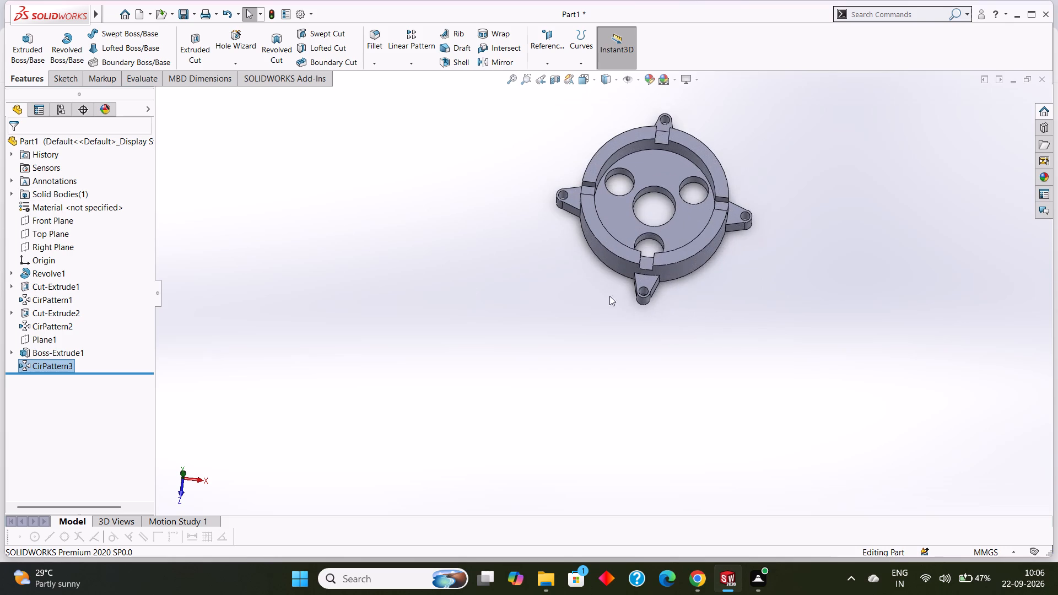
scroll(605, 291, down, 4)
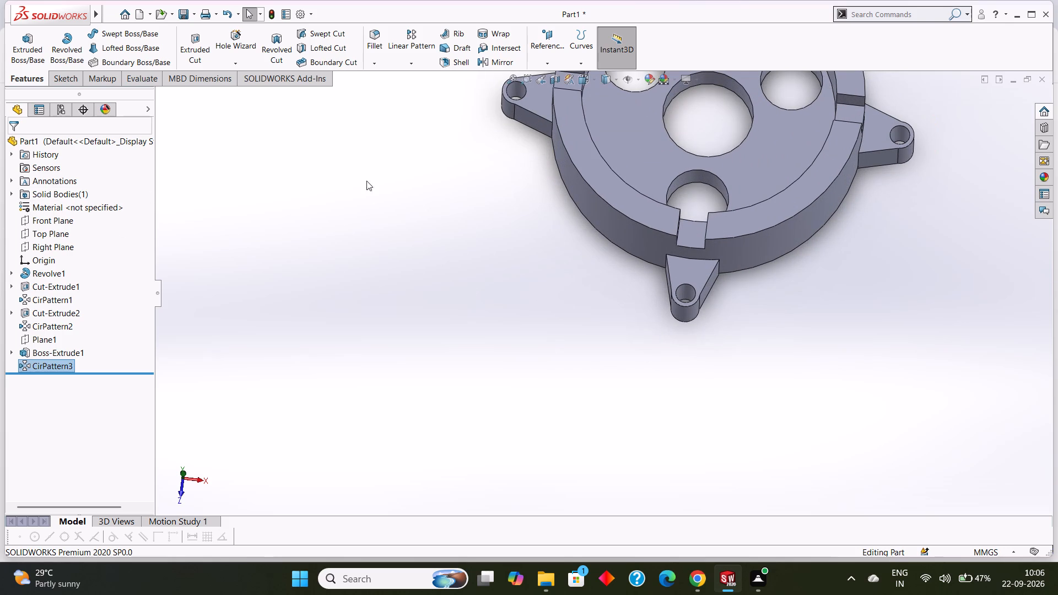
click(376, 64)
click(376, 75)
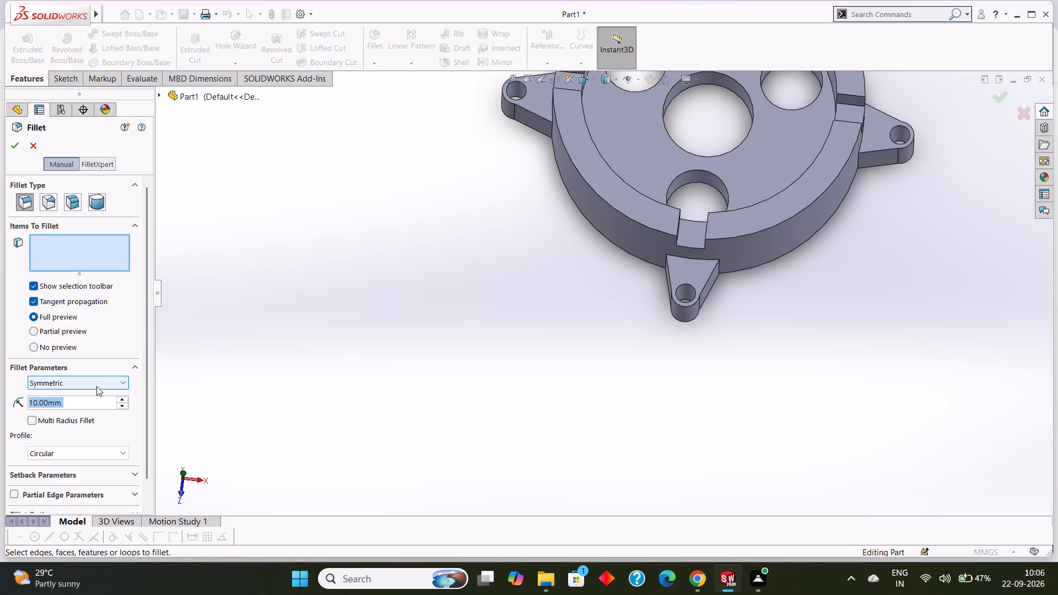
key(3)
key(Return)
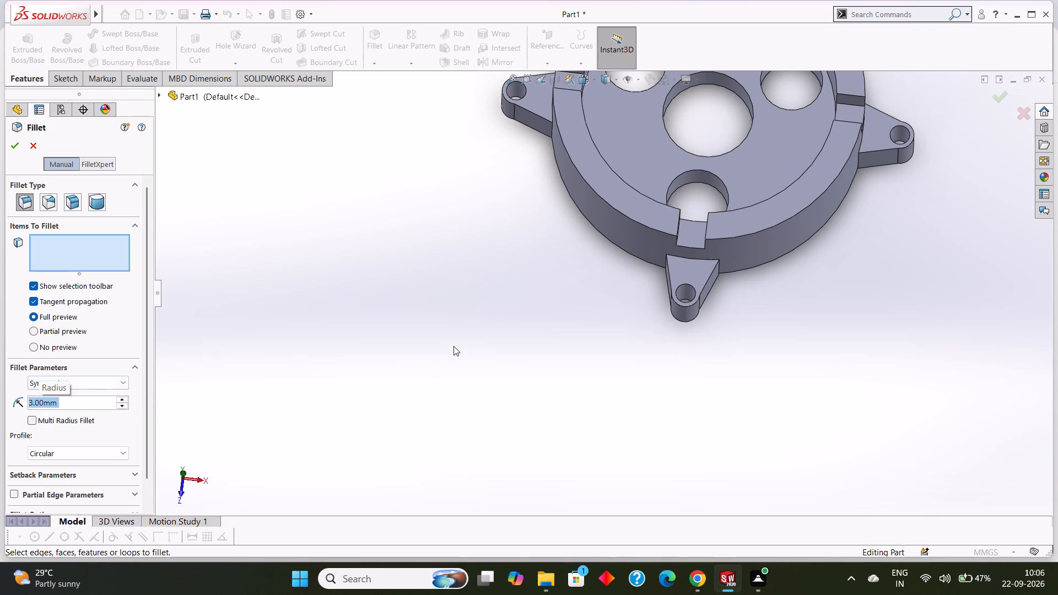
middle_drag(501, 337, 546, 345)
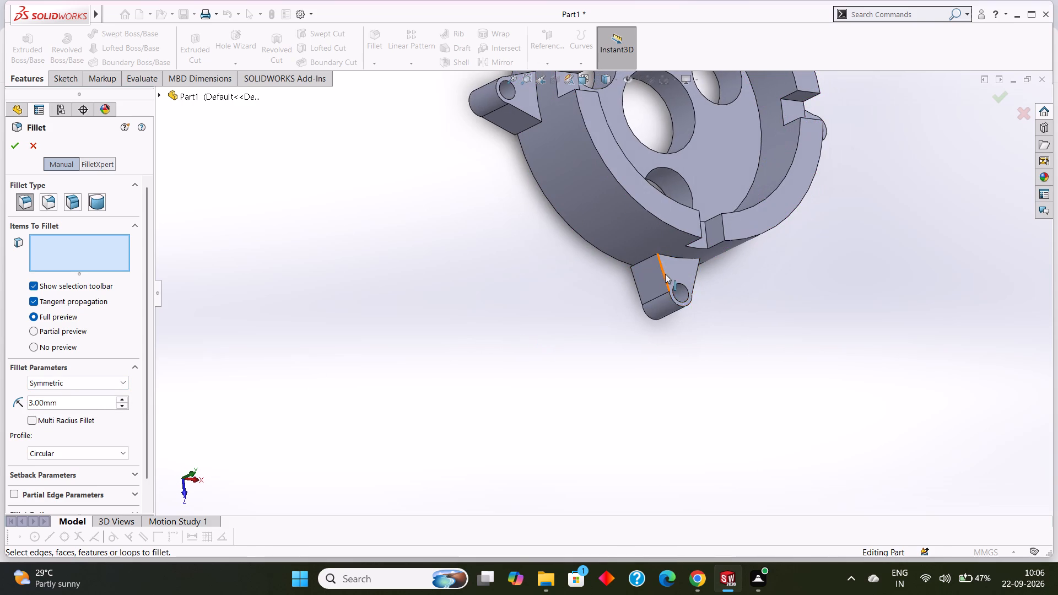
click(664, 273)
middle_drag(766, 314, 738, 311)
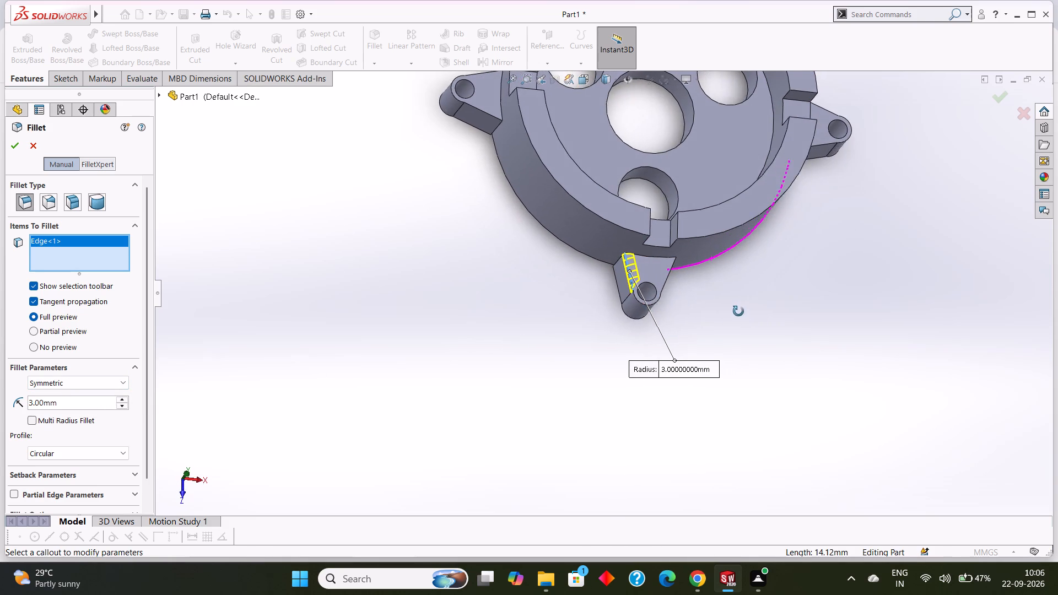
middle_drag(738, 311, 735, 309)
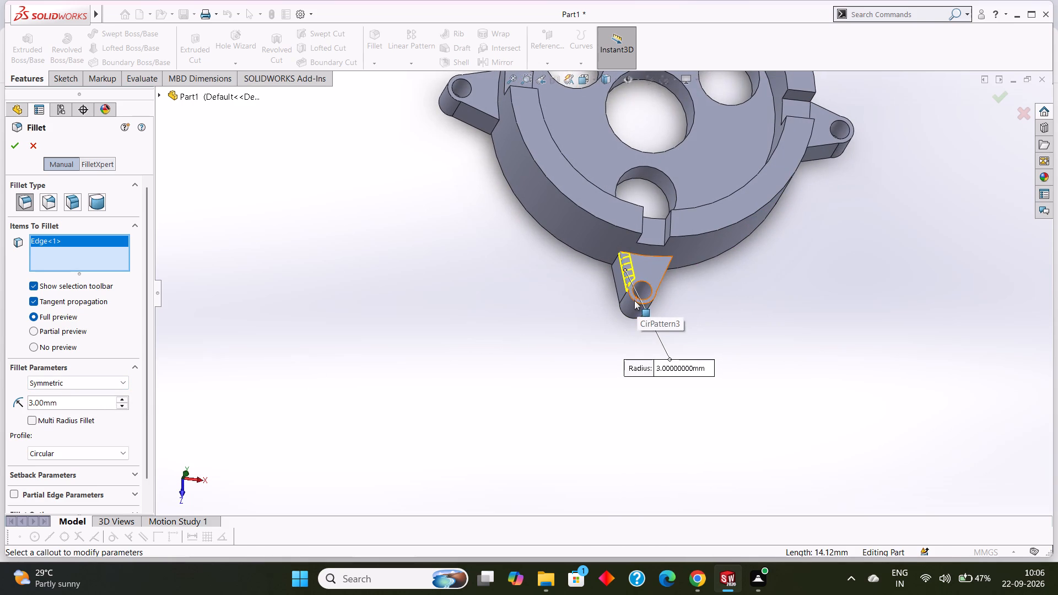
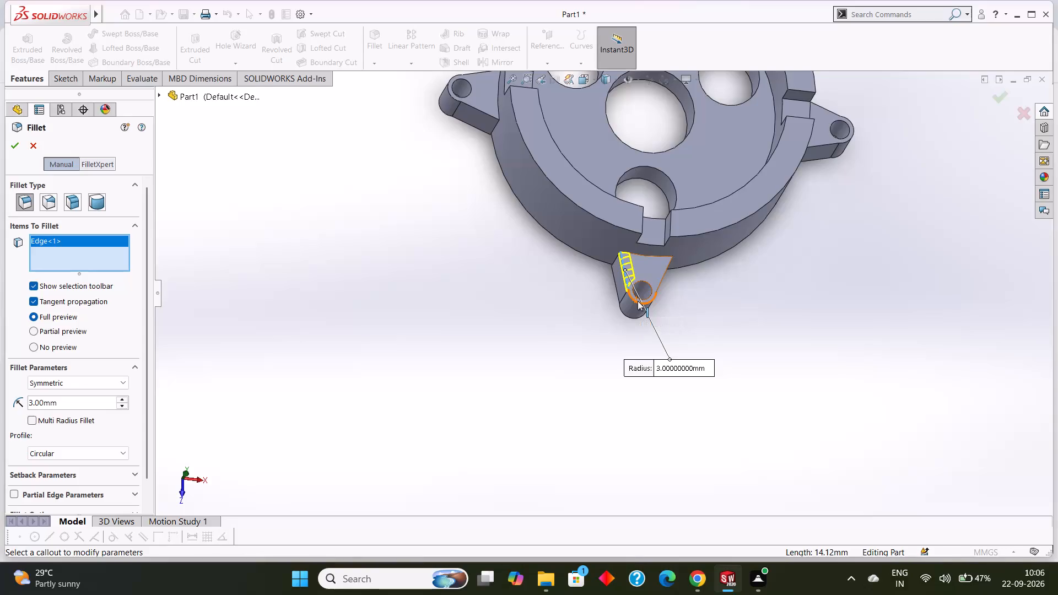
Complete the 3 mm fillet on the first lug by adding its remaining upper-face edges and the three matching lower-face edges.
ctrl+click(638, 301)
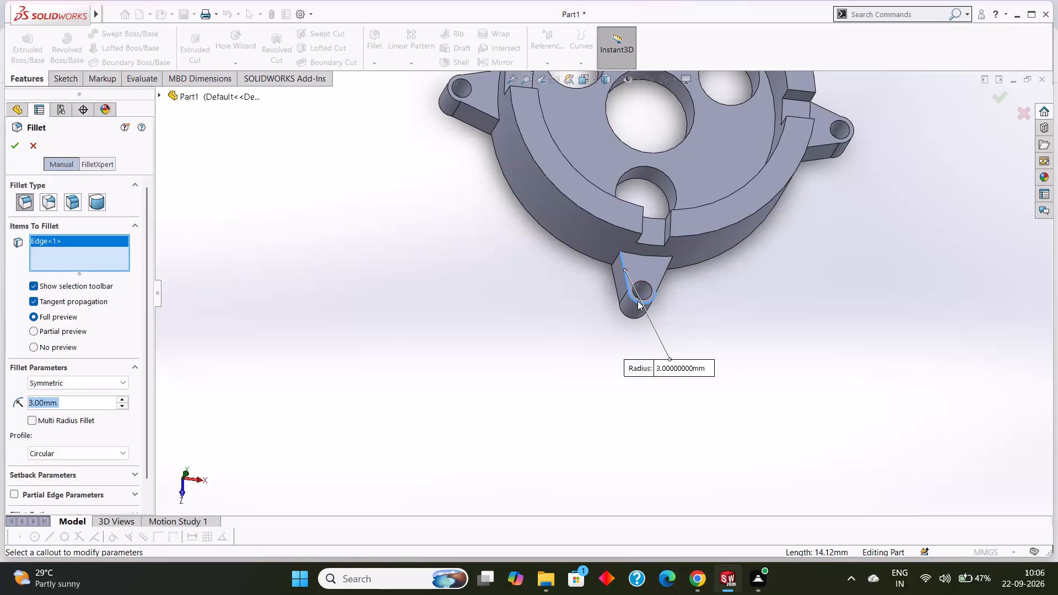
ctrl+click(658, 283)
ctrl+middle_drag(708, 332, 684, 316)
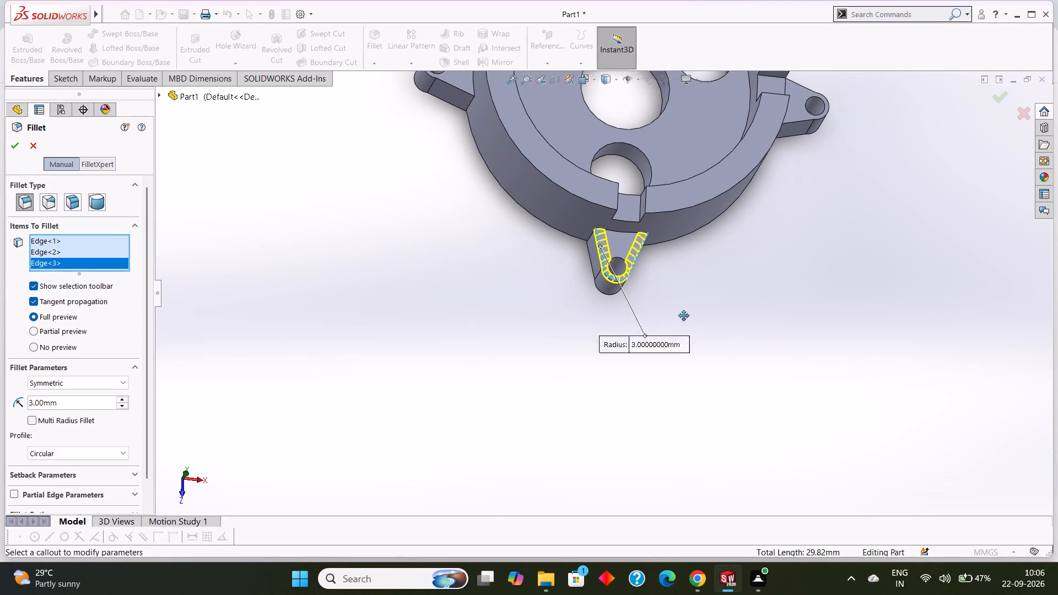
ctrl+middle_drag(684, 316, 685, 347)
middle_drag(698, 326, 685, 251)
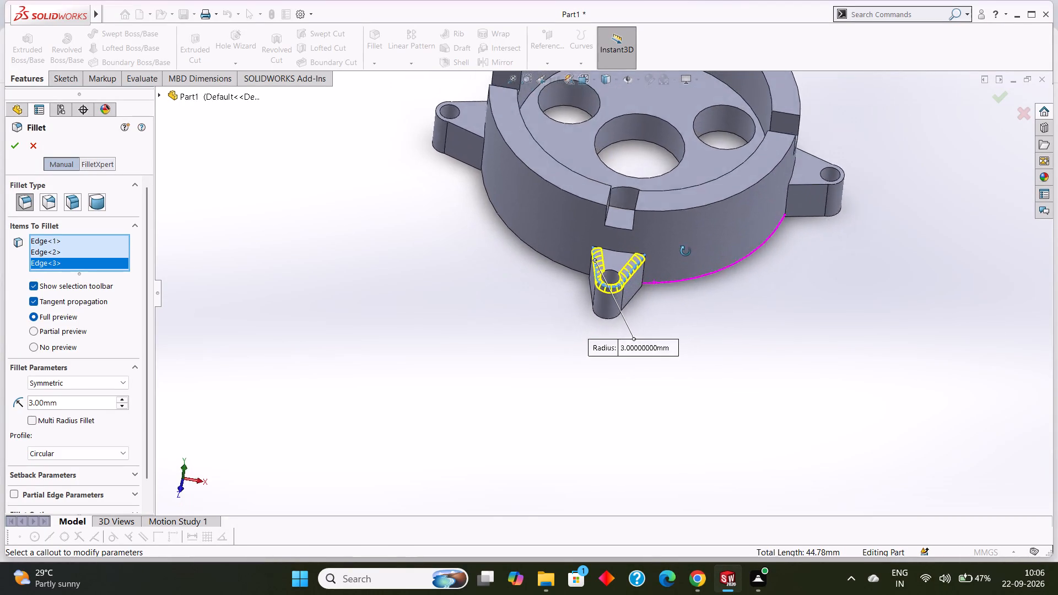
middle_drag(685, 251, 671, 174)
scroll(666, 334, up, 1)
middle_drag(667, 334, 652, 353)
ctrl+click(607, 303)
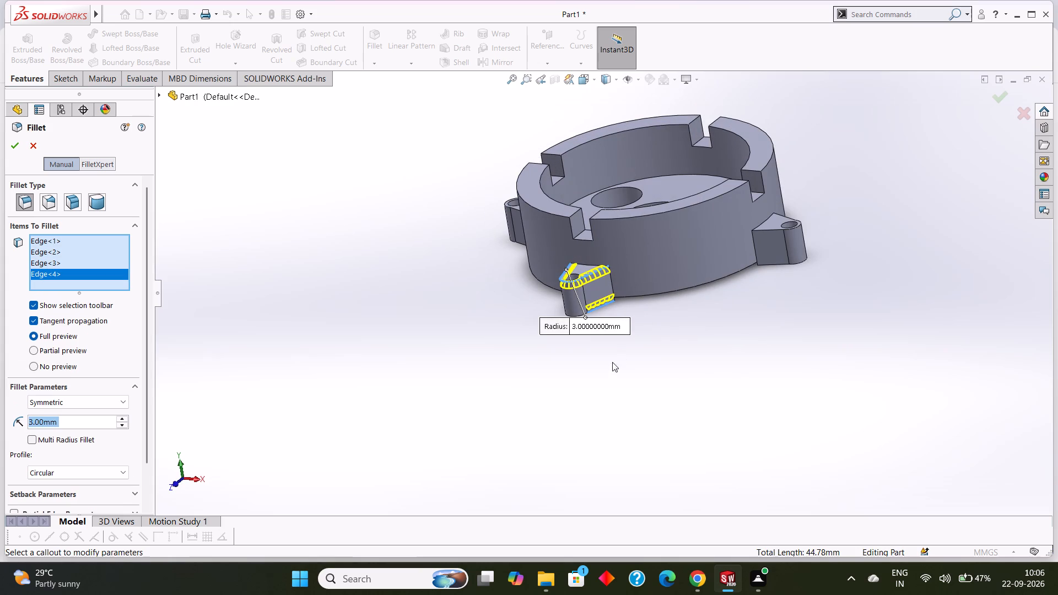
ctrl+middle_drag(608, 366, 667, 374)
ctrl+middle_drag(638, 355, 650, 367)
middle_drag(597, 343, 667, 356)
ctrl+click(749, 333)
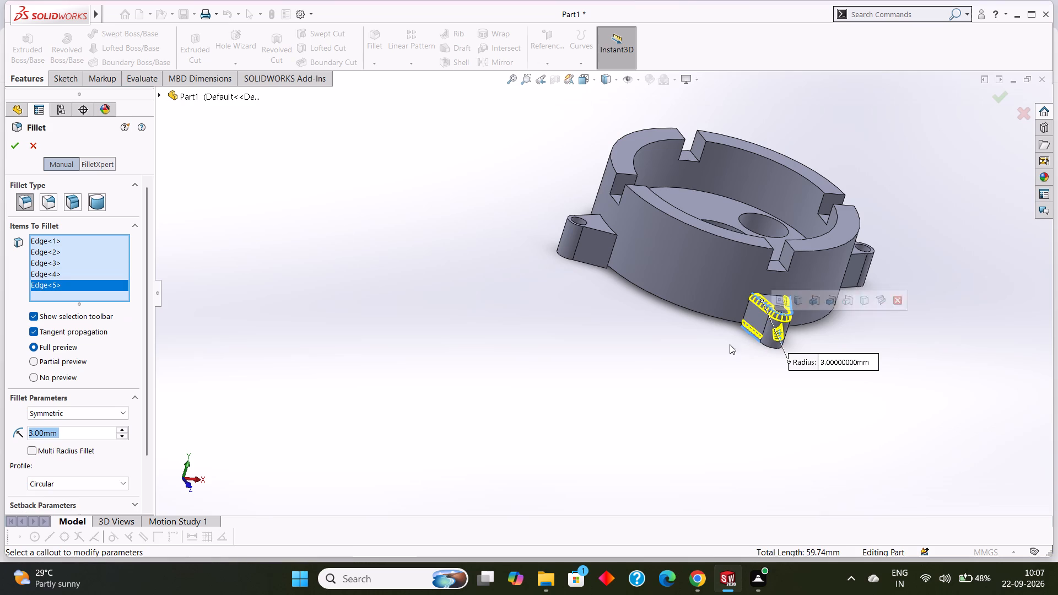
ctrl+click(770, 347)
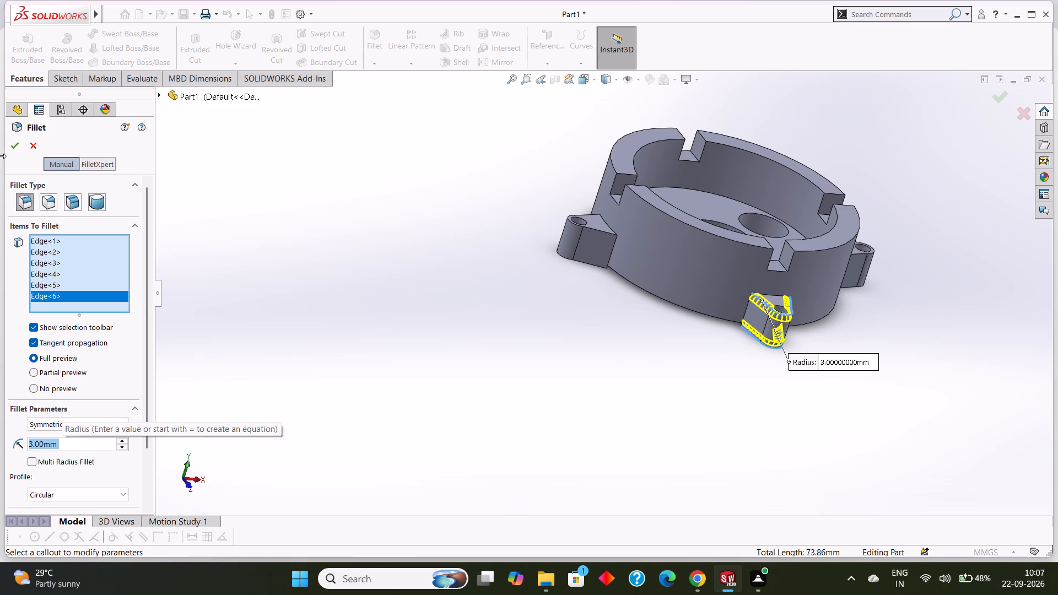
click(14, 146)
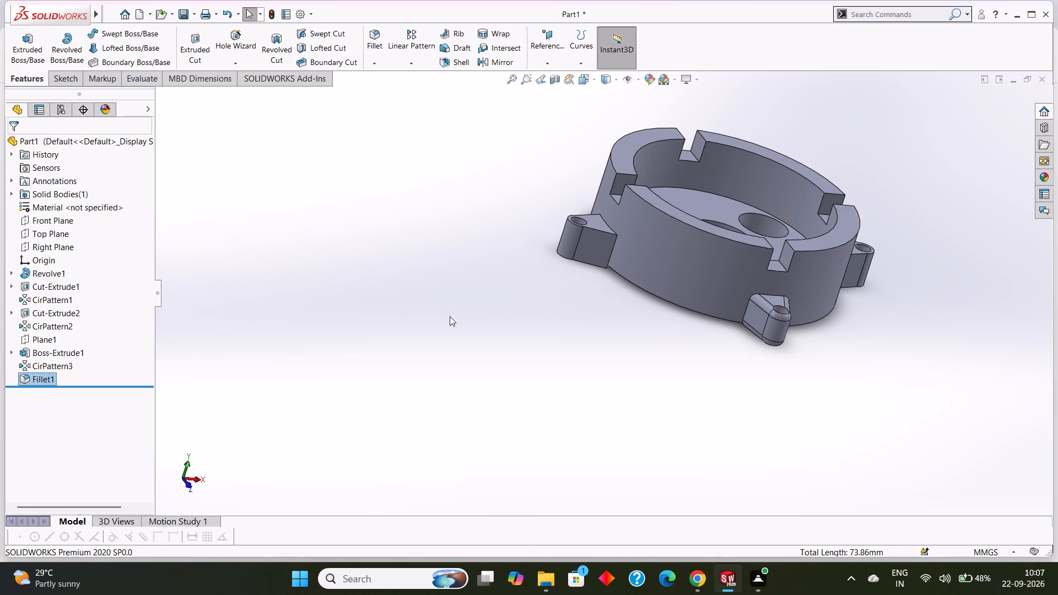
Fillet the adjacent lug on the ring's negative X side with a symmetric 3 mm radius along its three upper and three lower outline edges.
middle_drag(454, 313, 466, 356)
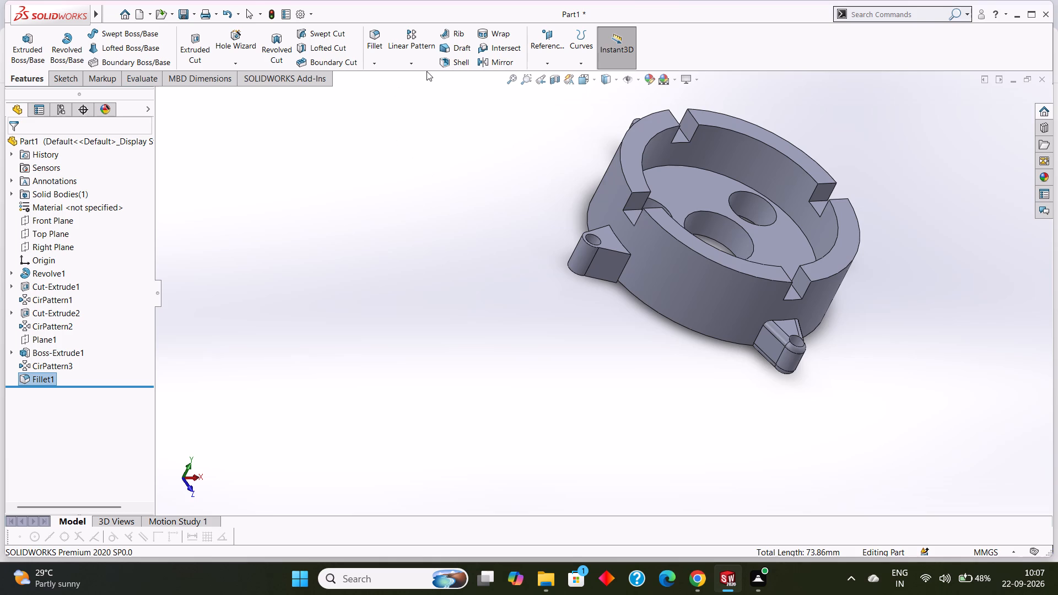
click(377, 64)
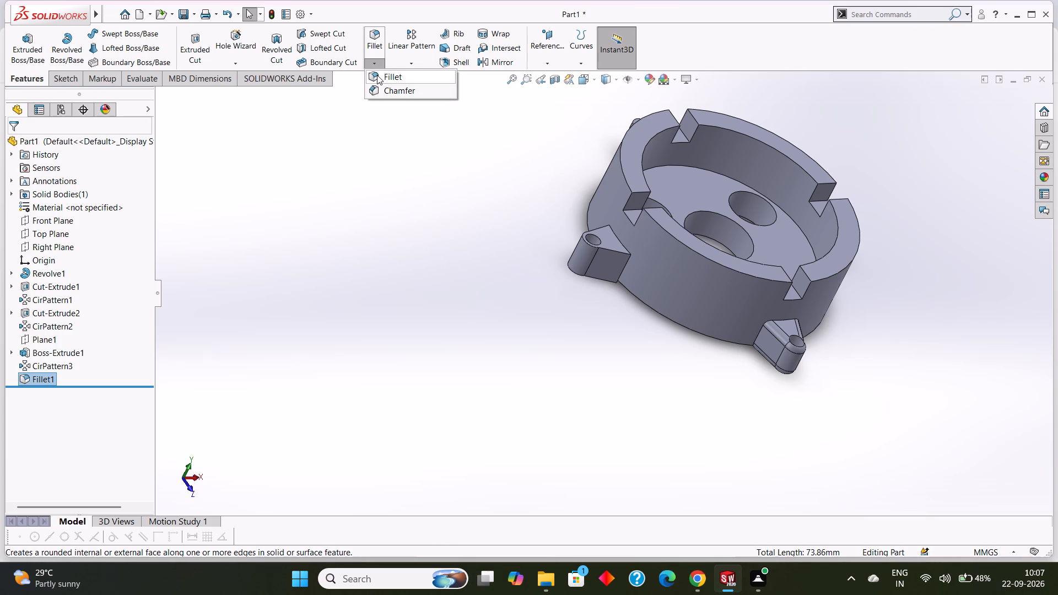
click(377, 75)
middle_drag(461, 295, 468, 304)
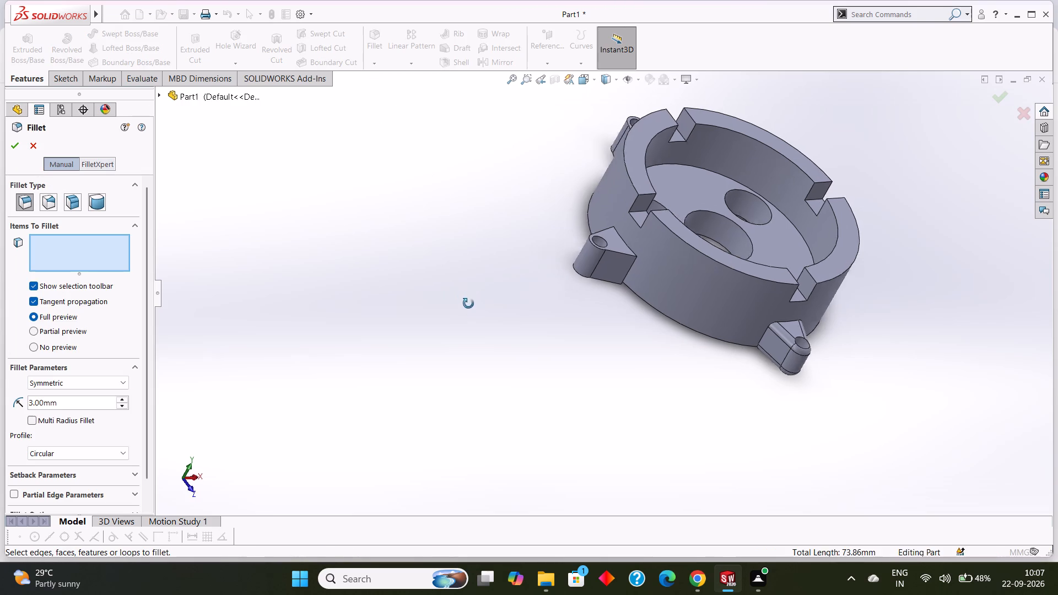
middle_drag(468, 304, 480, 317)
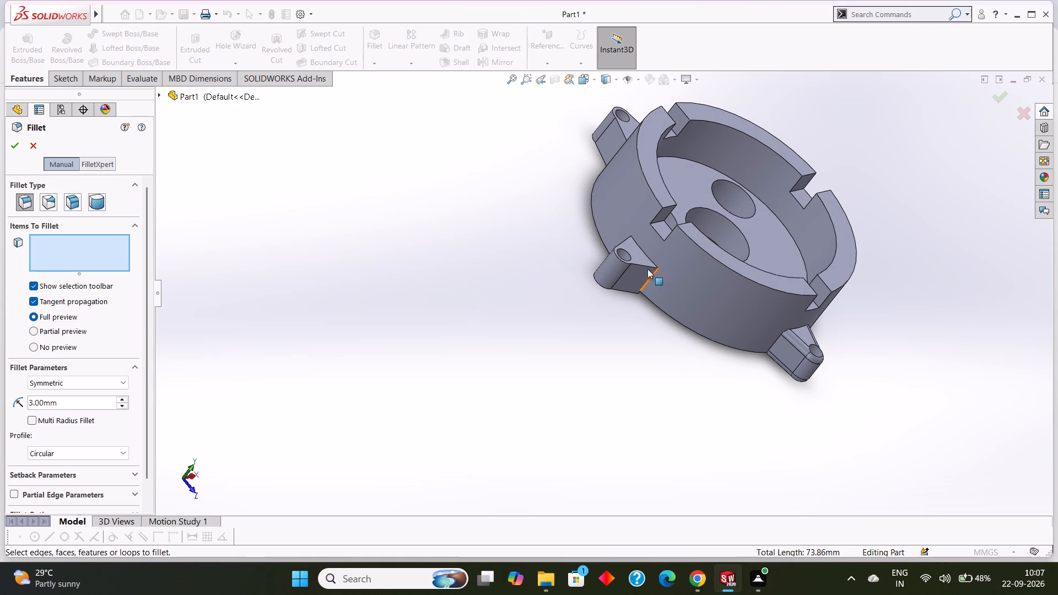
click(640, 264)
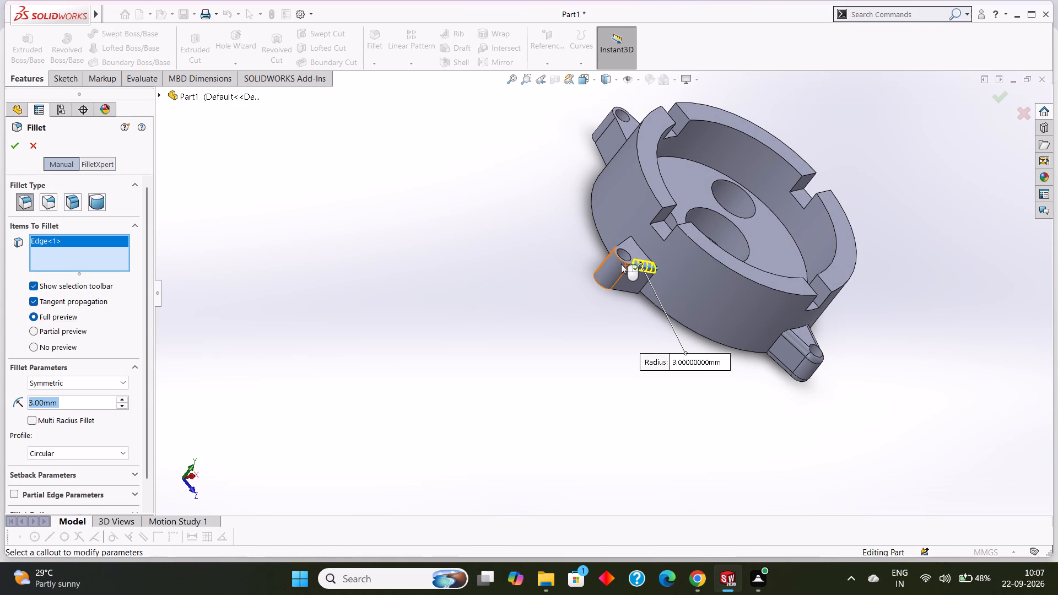
ctrl+click(619, 258)
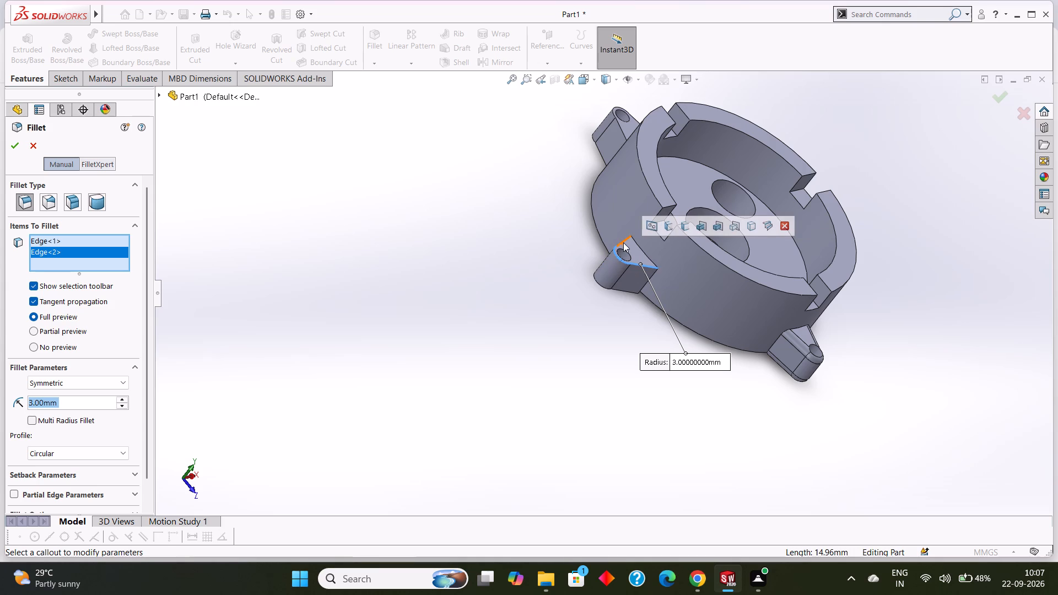
ctrl+click(624, 241)
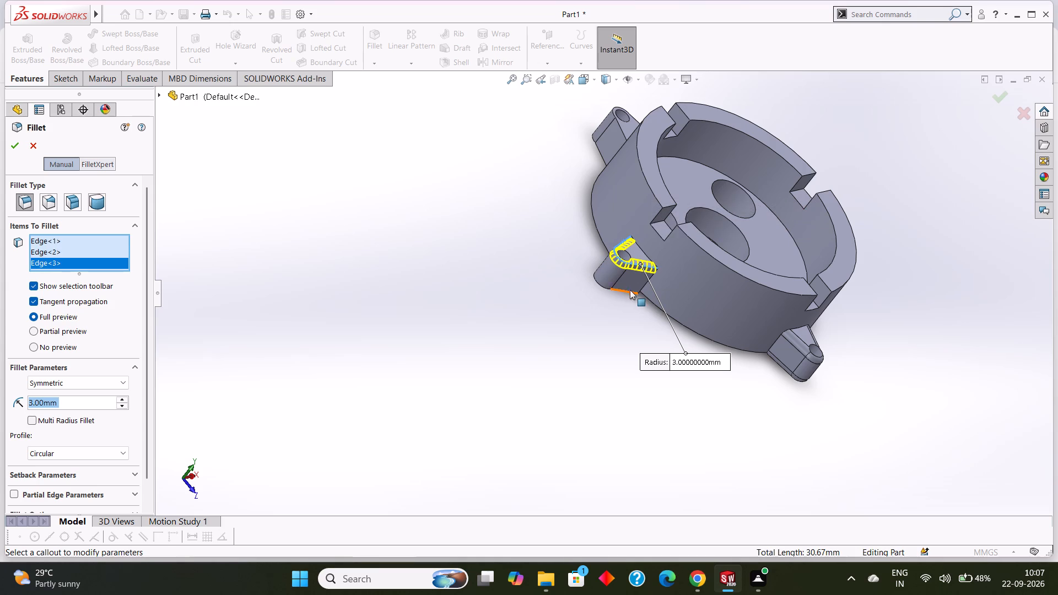
ctrl+click(623, 291)
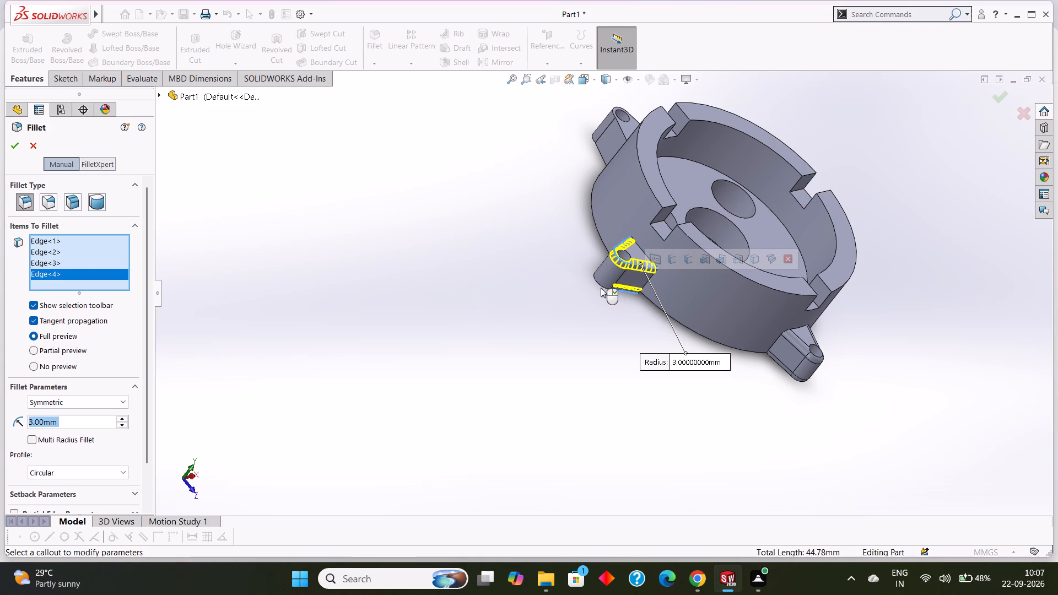
ctrl+click(600, 284)
ctrl+middle_drag(551, 272, 552, 278)
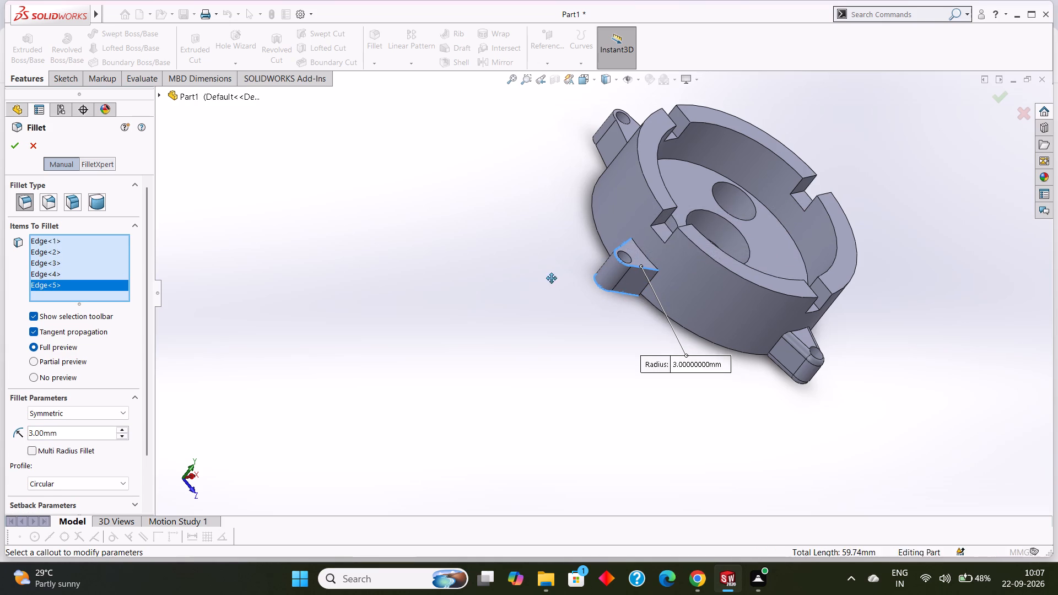
ctrl+middle_drag(552, 278, 550, 307)
scroll(550, 307, up, 1)
middle_drag(554, 285, 584, 378)
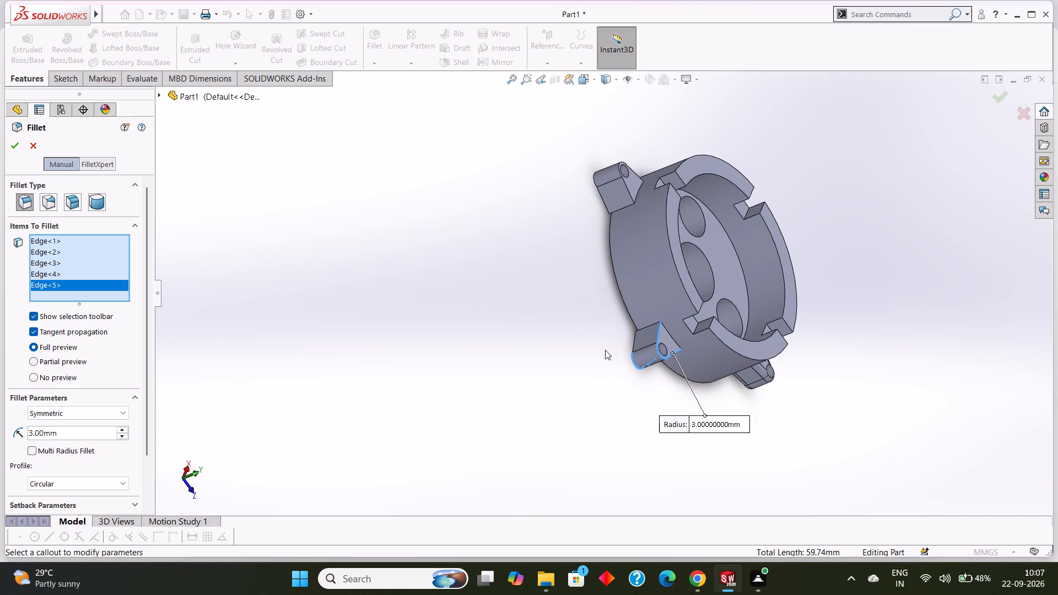
middle_drag(589, 327, 585, 357)
scroll(585, 357, up, 1)
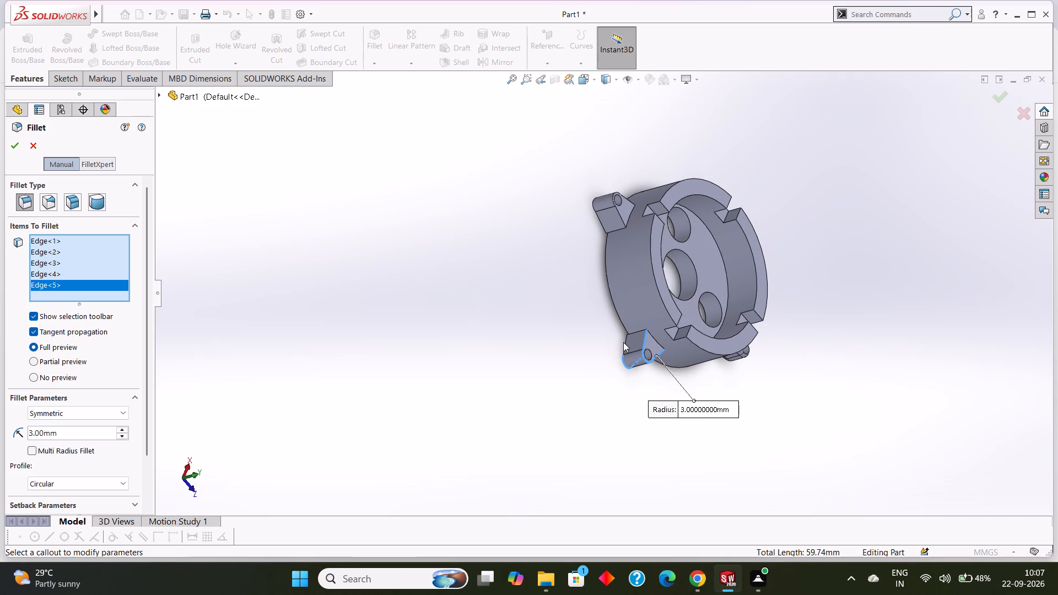
ctrl+click(625, 342)
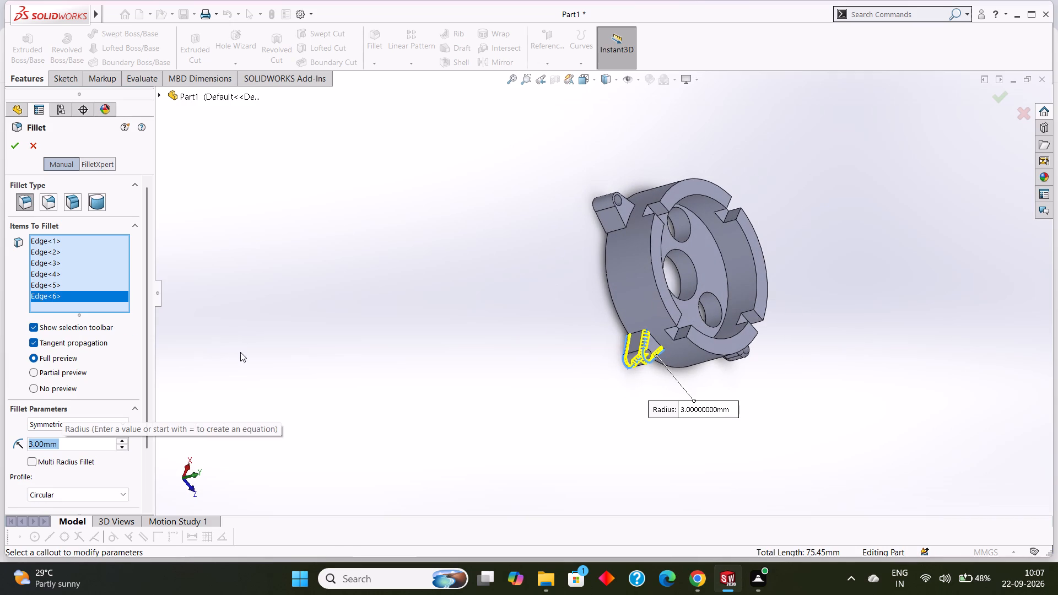
click(18, 152)
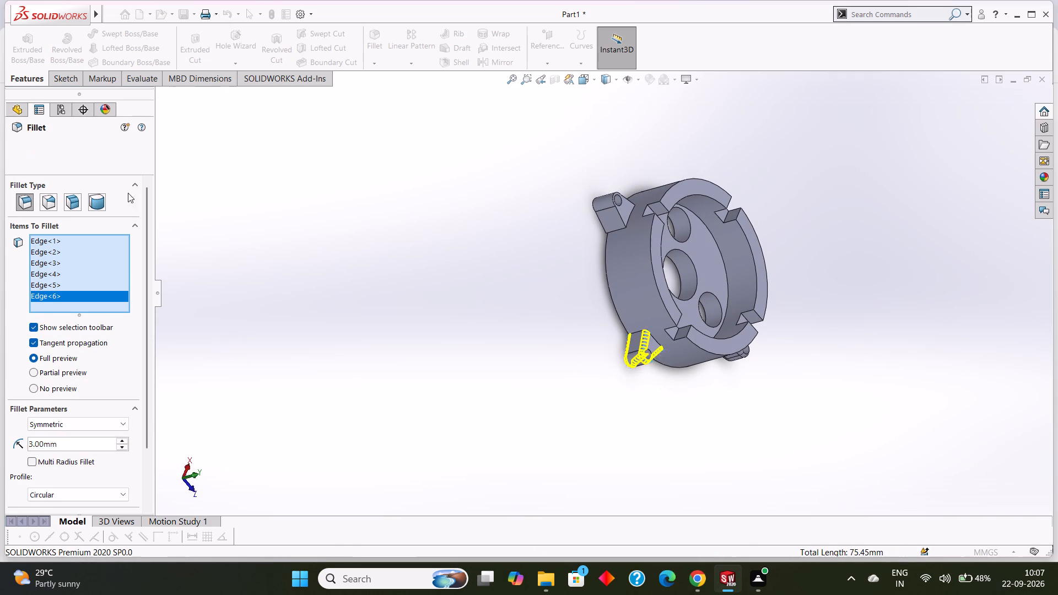
Examine the two filleted lugs and the remaining sharp-edged ones from several angles.
middle_drag(490, 348, 402, 291)
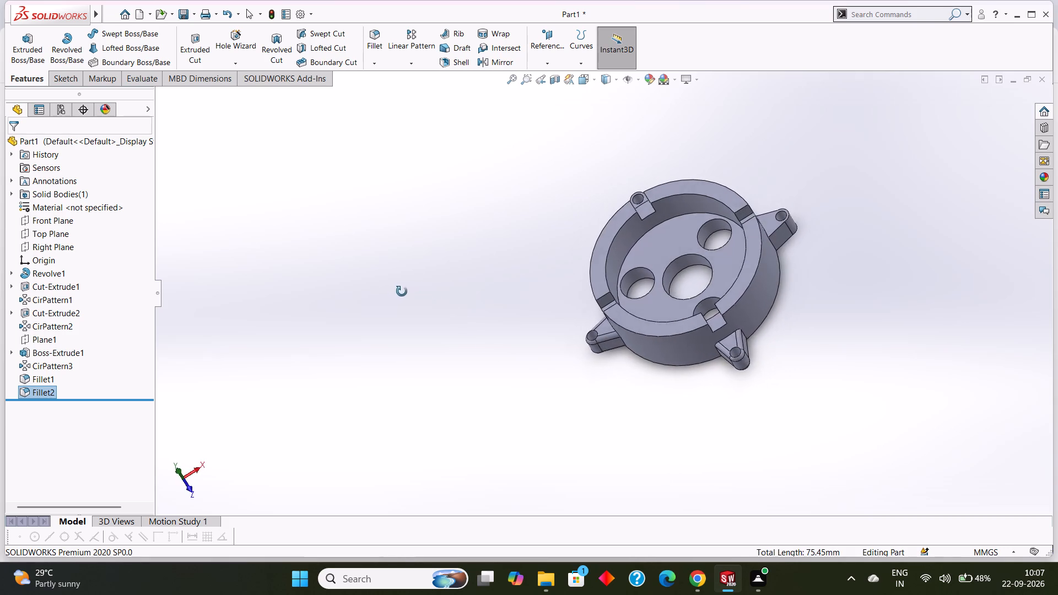
middle_drag(402, 291, 380, 344)
middle_drag(816, 252, 831, 294)
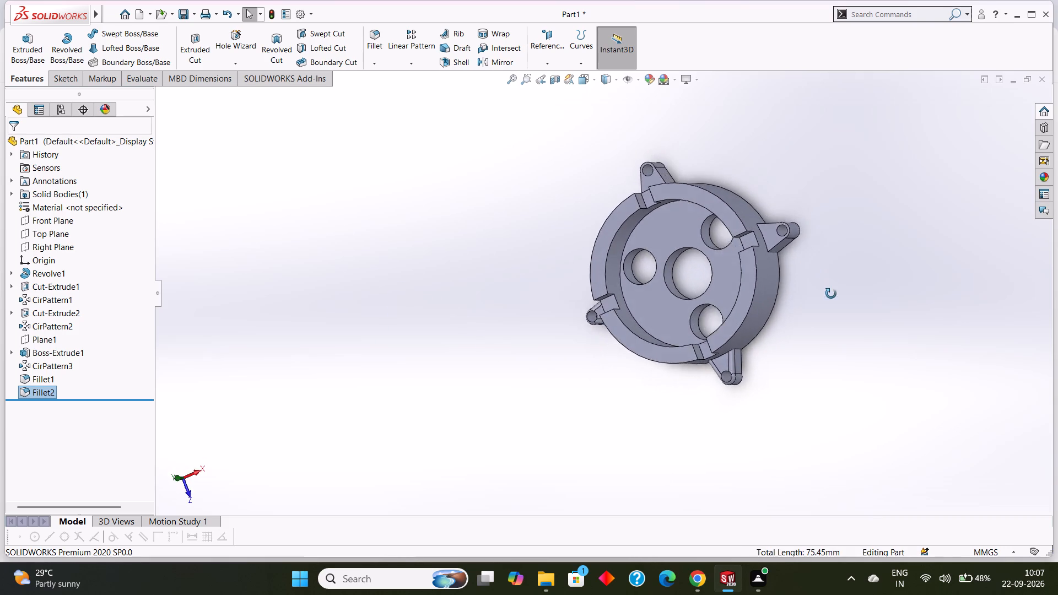
middle_drag(831, 294, 870, 297)
middle_drag(521, 354, 514, 278)
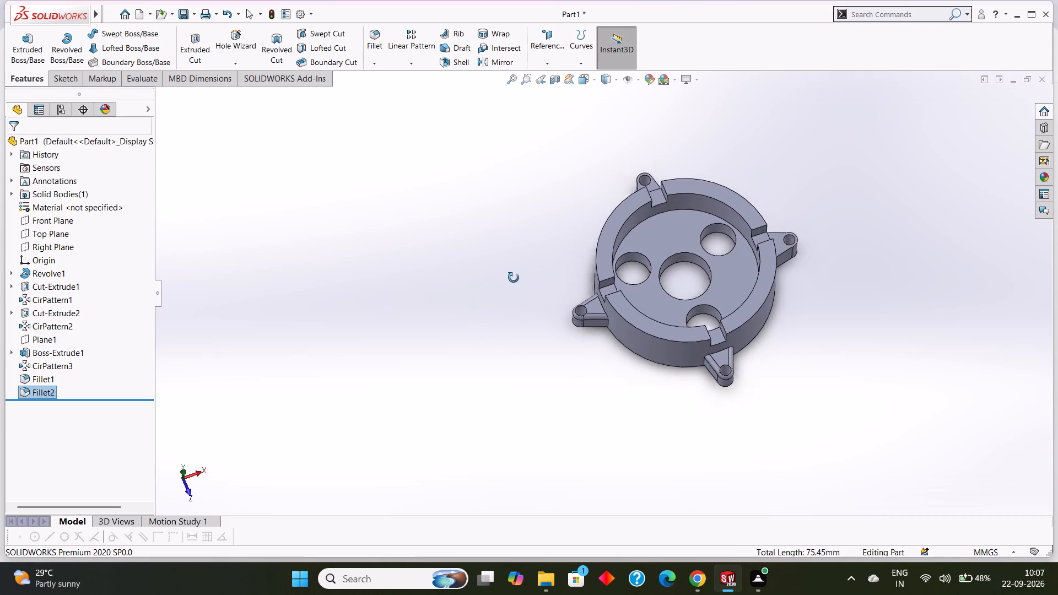
middle_drag(514, 278, 493, 309)
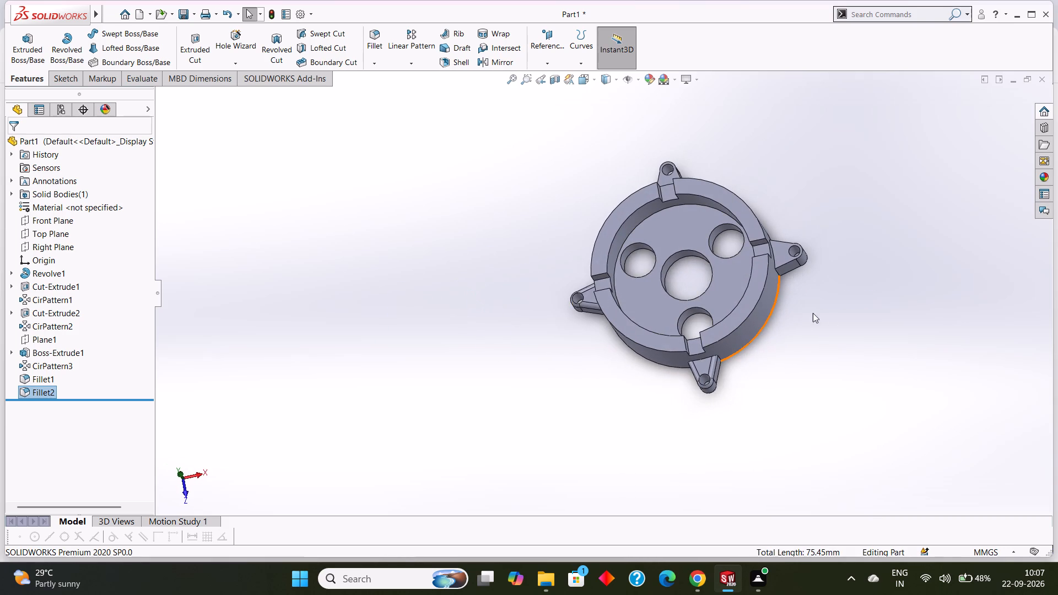
scroll(796, 296, down, 3)
scroll(789, 280, up, 2)
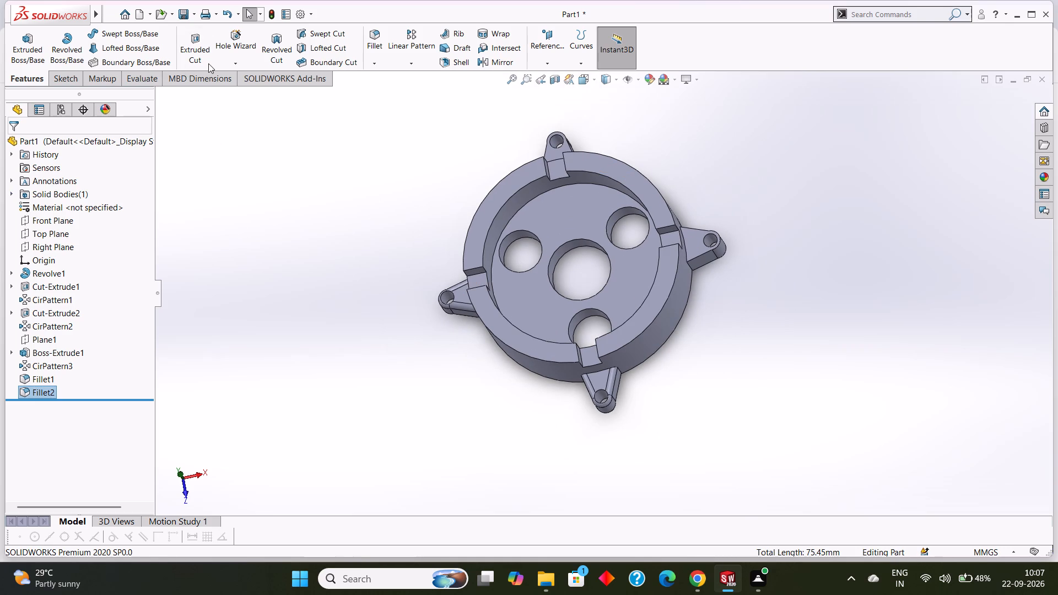
Fillet the lug on the ring's positive X side with a symmetric 3 mm radius along its three upper and three lower outline edges.
click(377, 61)
click(387, 76)
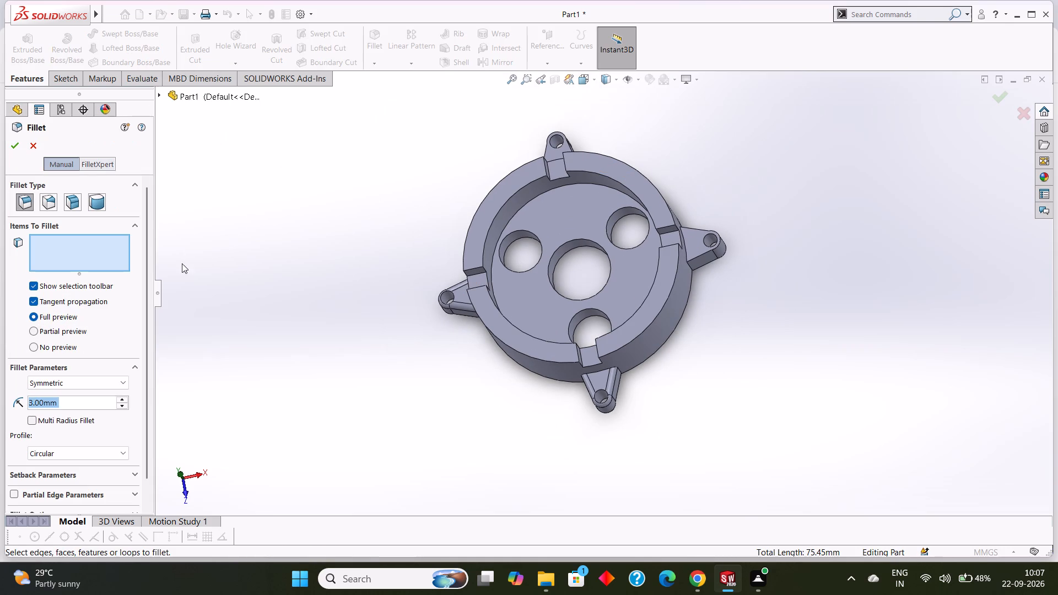
scroll(638, 285, down, 2)
scroll(387, 279, up, 4)
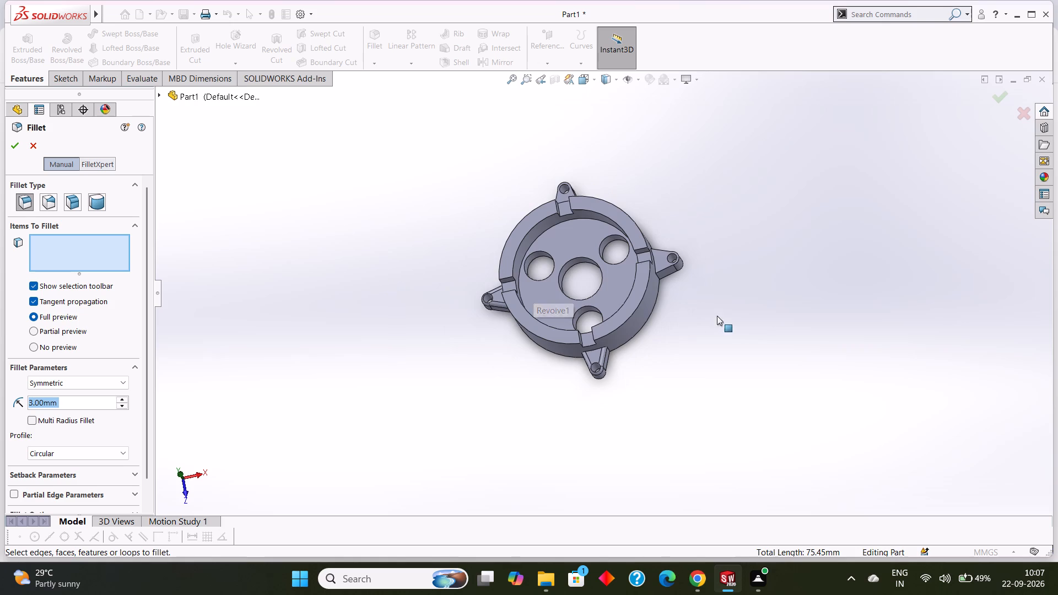
scroll(706, 299, down, 3)
scroll(664, 280, down, 2)
scroll(646, 264, up, 1)
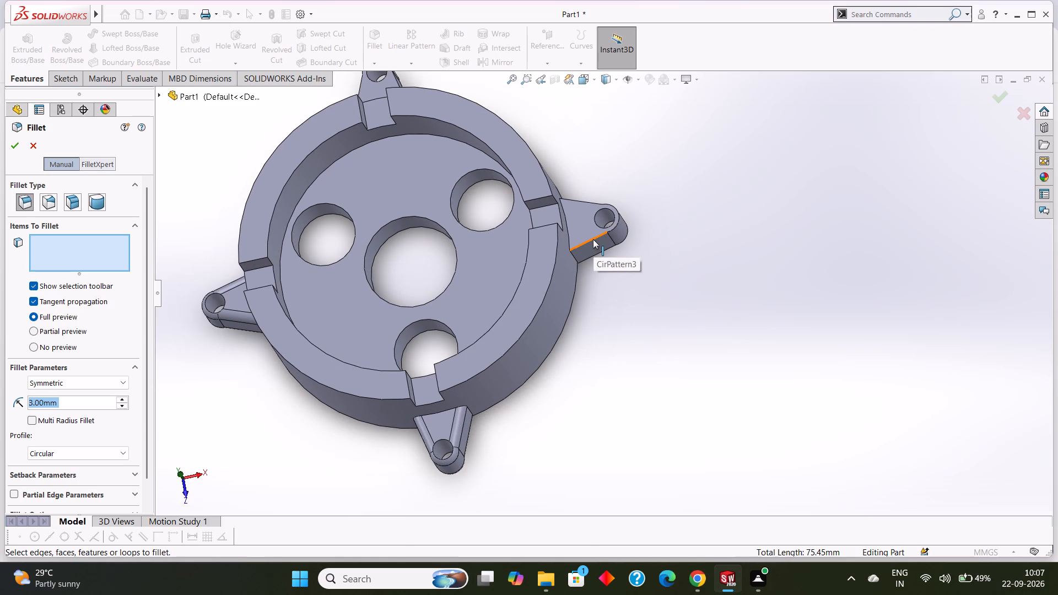
click(593, 239)
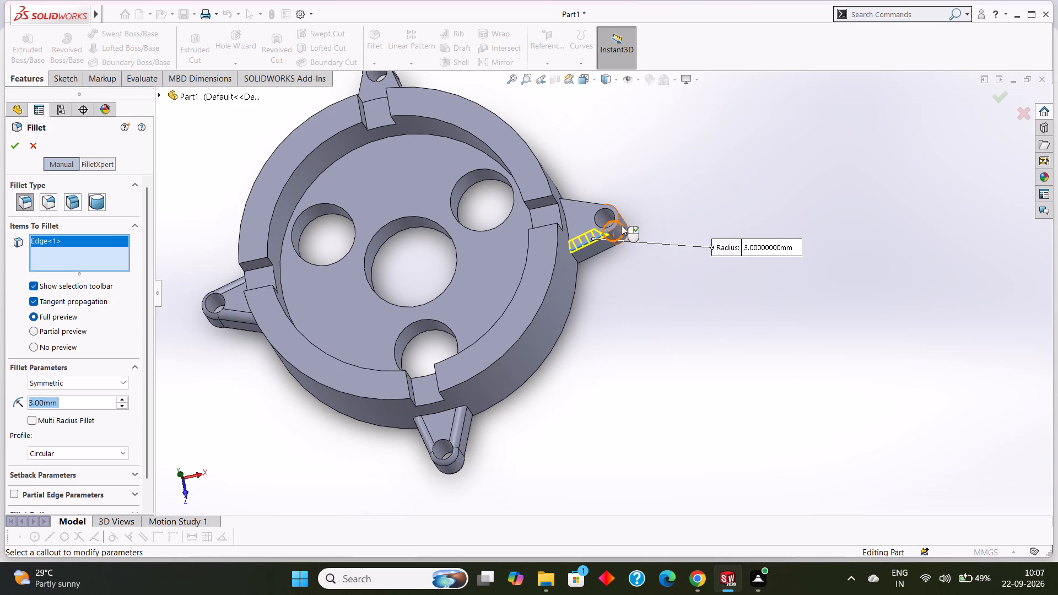
ctrl+click(619, 220)
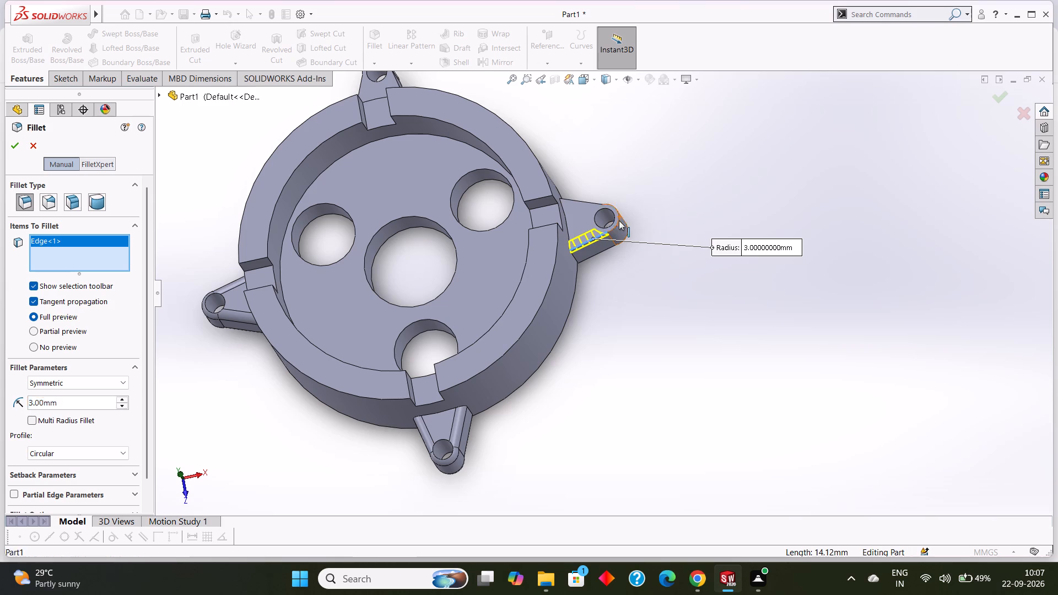
ctrl+click(585, 202)
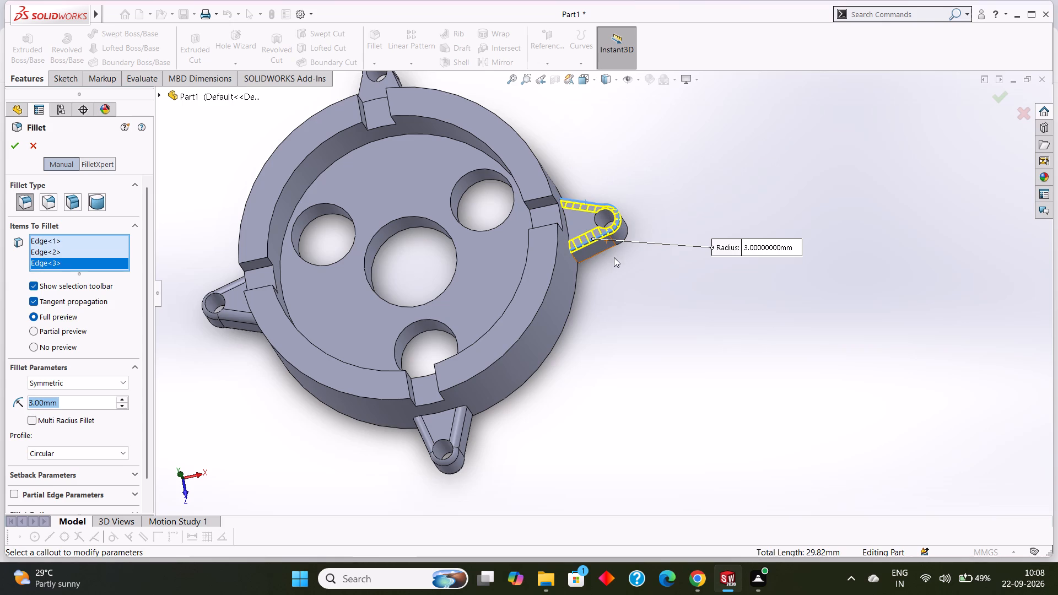
ctrl+click(602, 252)
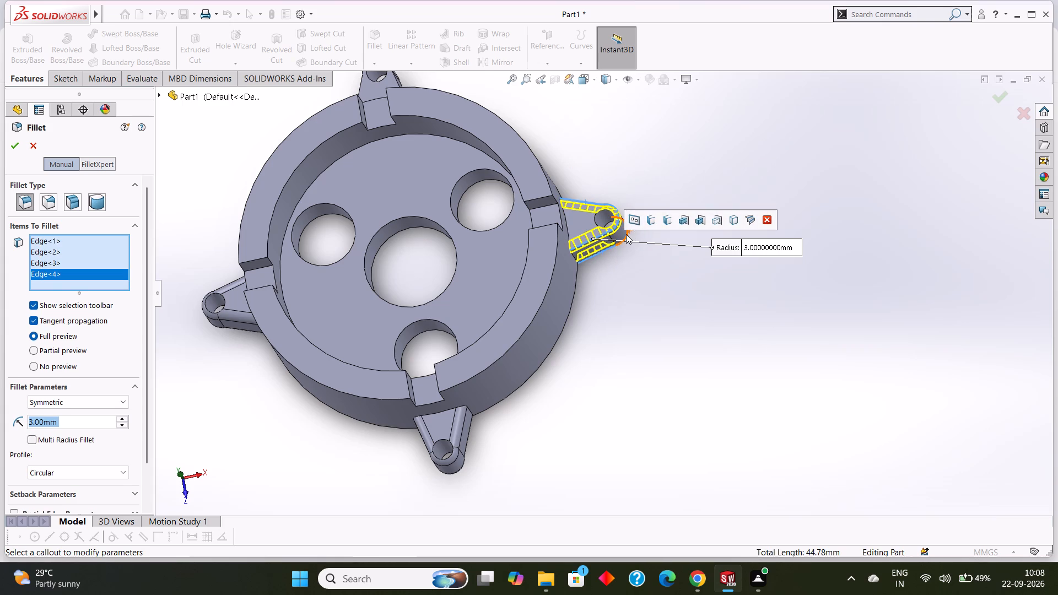
ctrl+click(626, 234)
scroll(656, 146, up, 1)
middle_drag(656, 145, 649, 181)
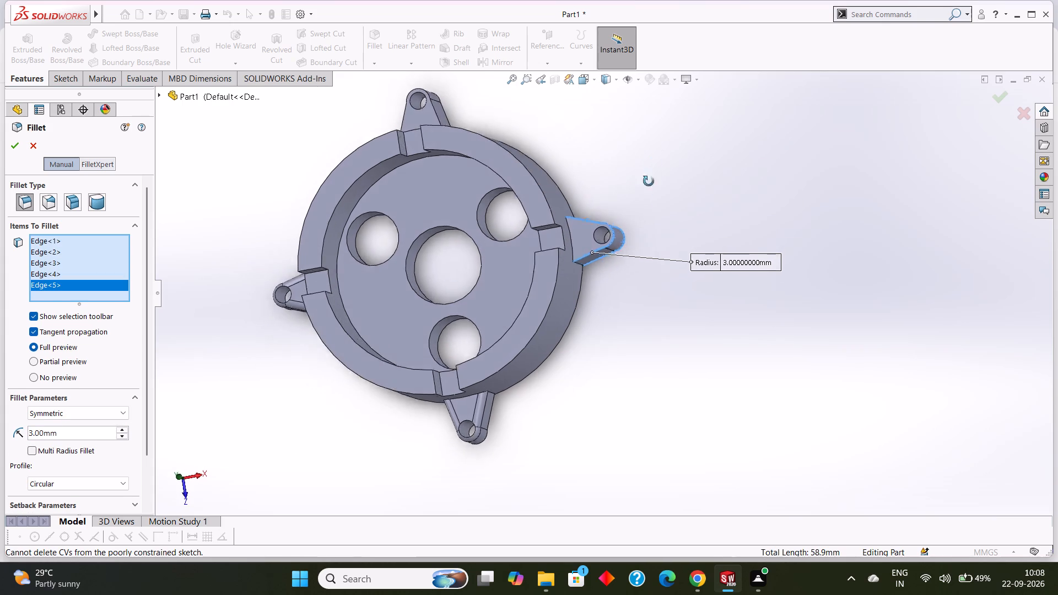
middle_drag(649, 181, 652, 241)
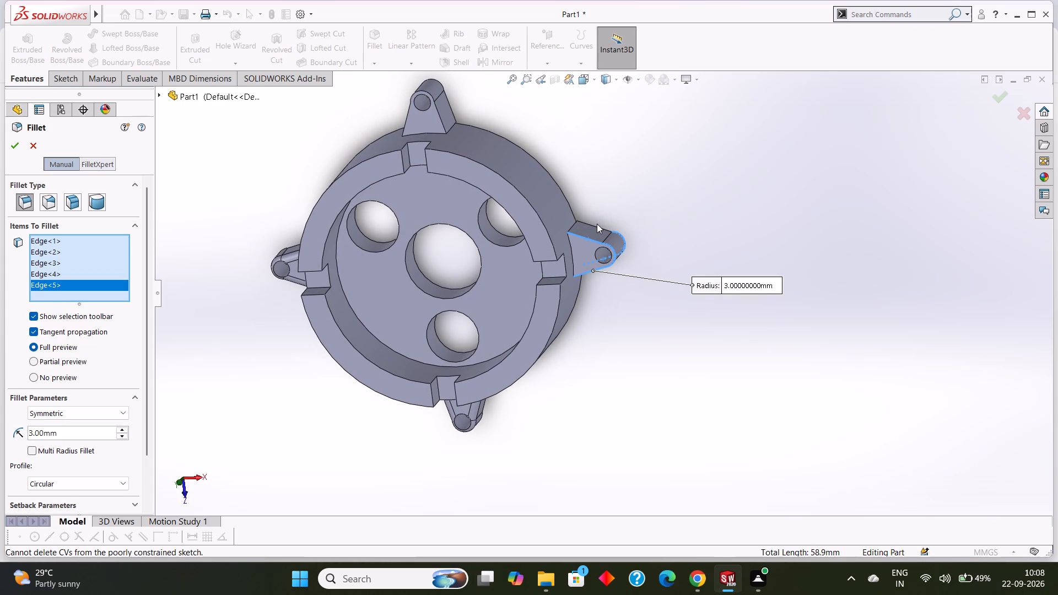
ctrl+click(597, 226)
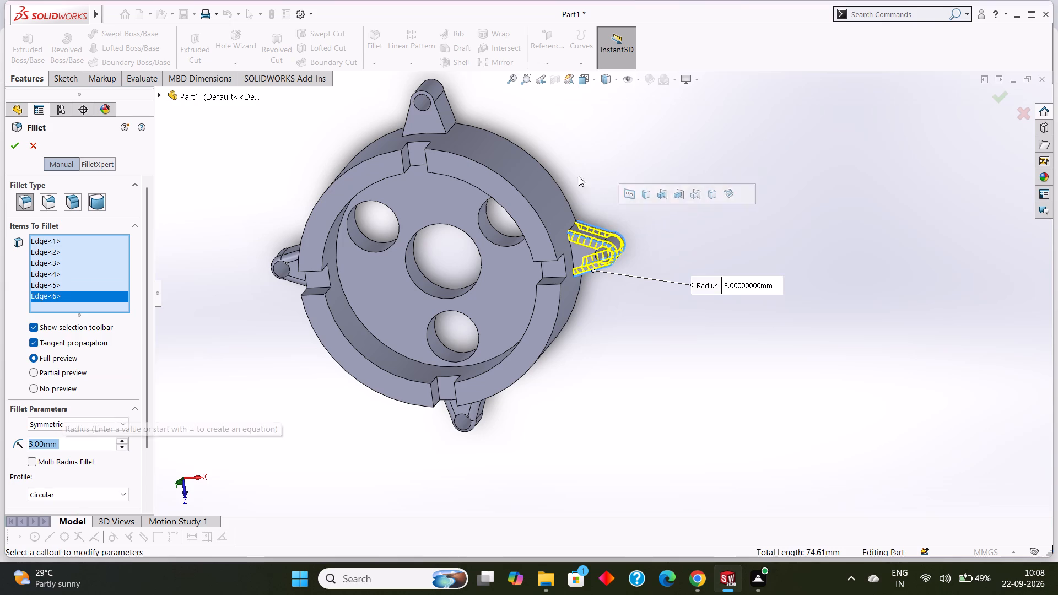
click(10, 146)
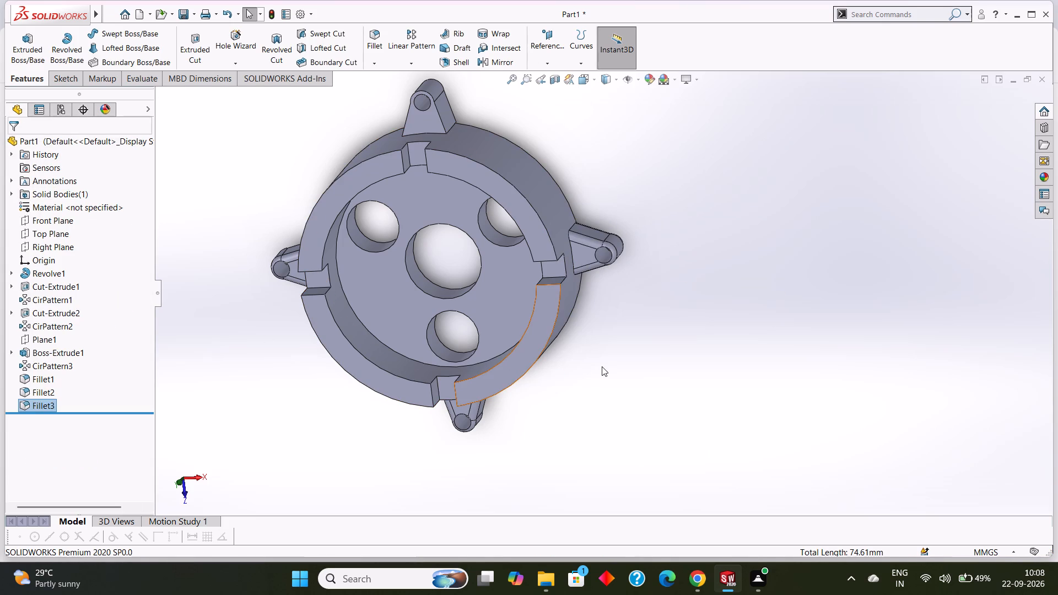
Fillet the remaining sharp-edged lug on the negative Z side with a symmetric 3 mm radius along all six outline edges of its two faces.
middle_drag(602, 366, 617, 396)
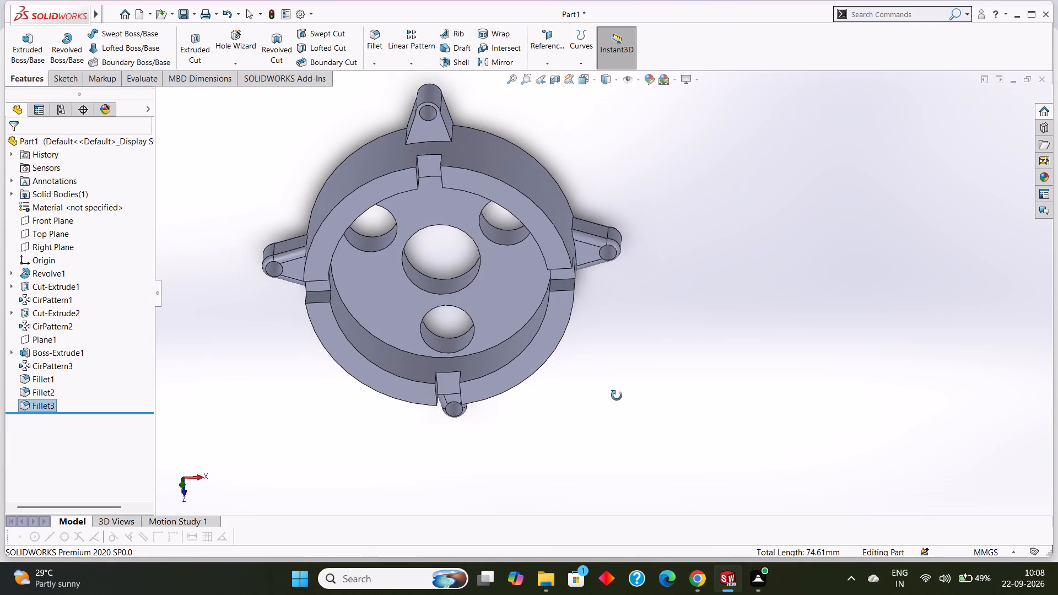
middle_drag(617, 396, 620, 402)
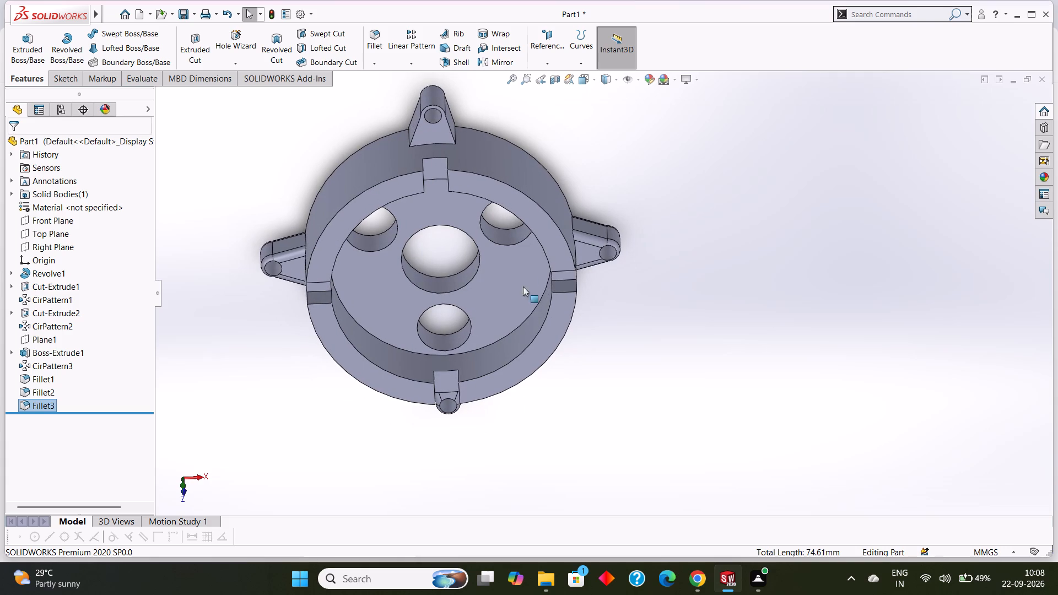
scroll(545, 199, up, 1)
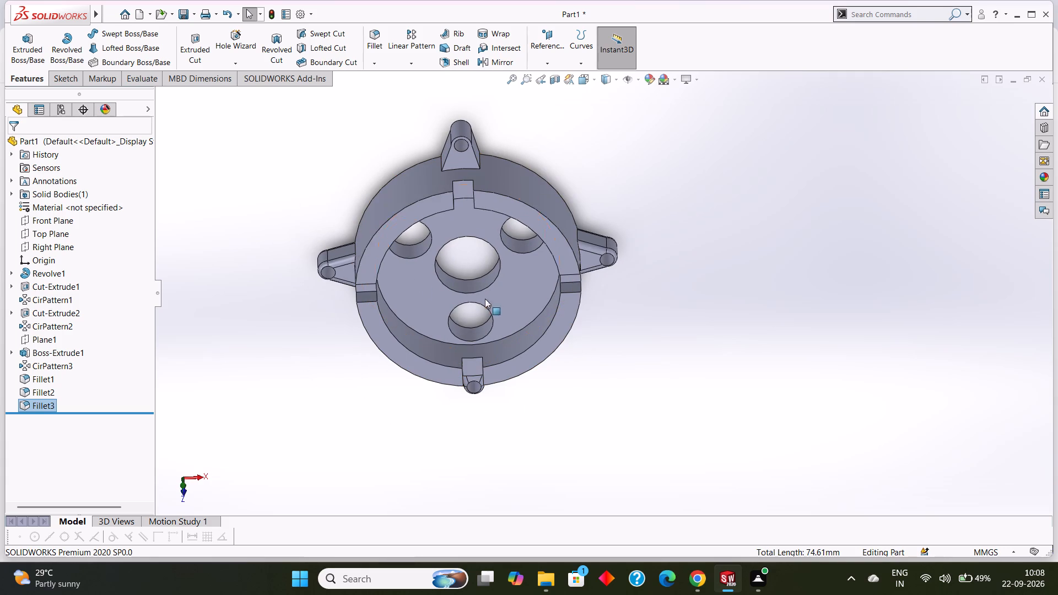
click(381, 66)
click(385, 75)
click(444, 142)
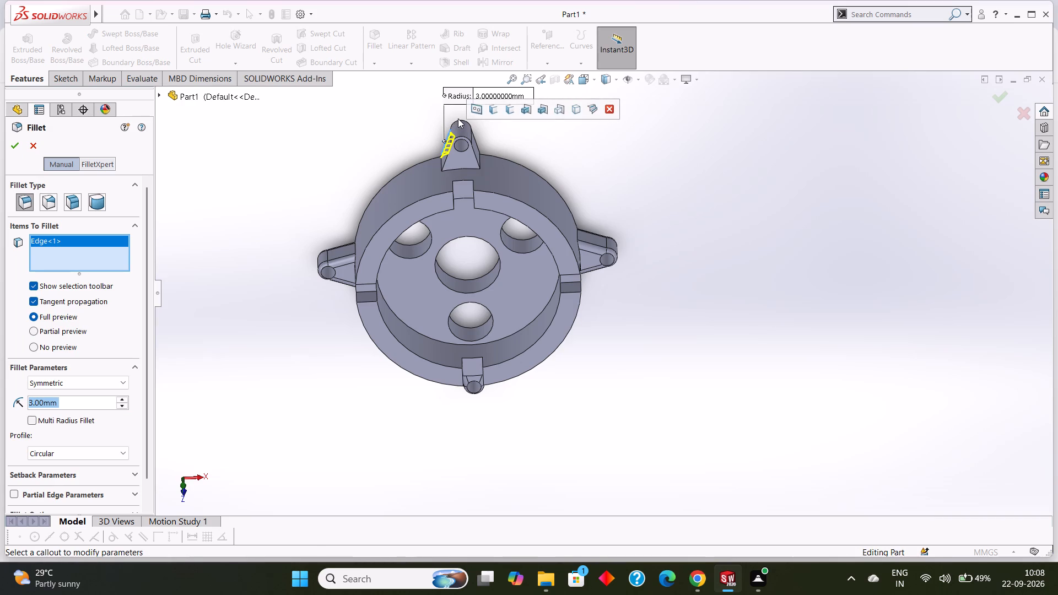
ctrl+click(459, 121)
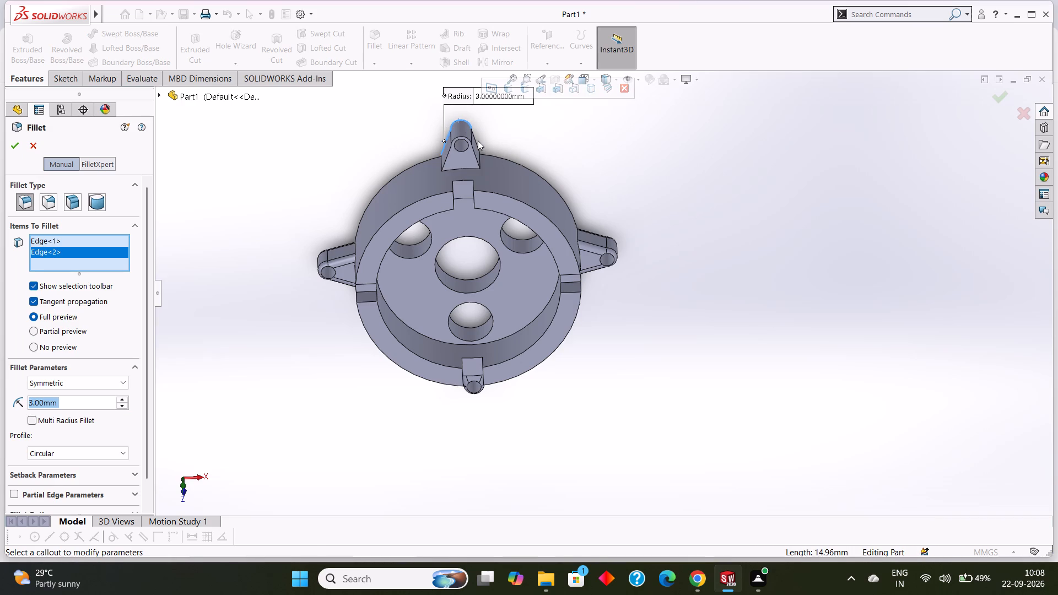
ctrl+click(477, 141)
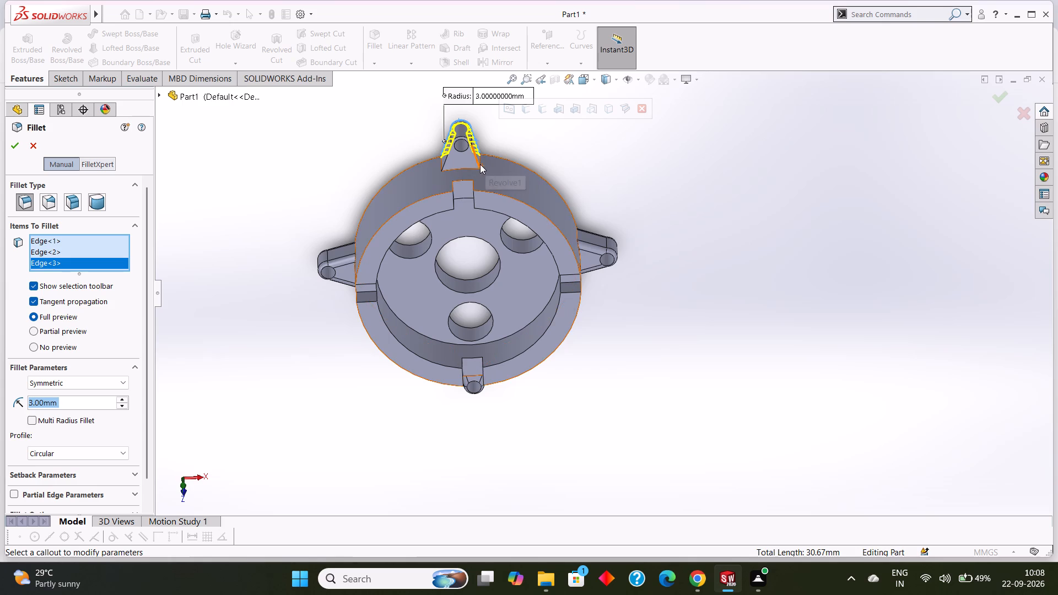
ctrl+scroll(483, 161, down, 5)
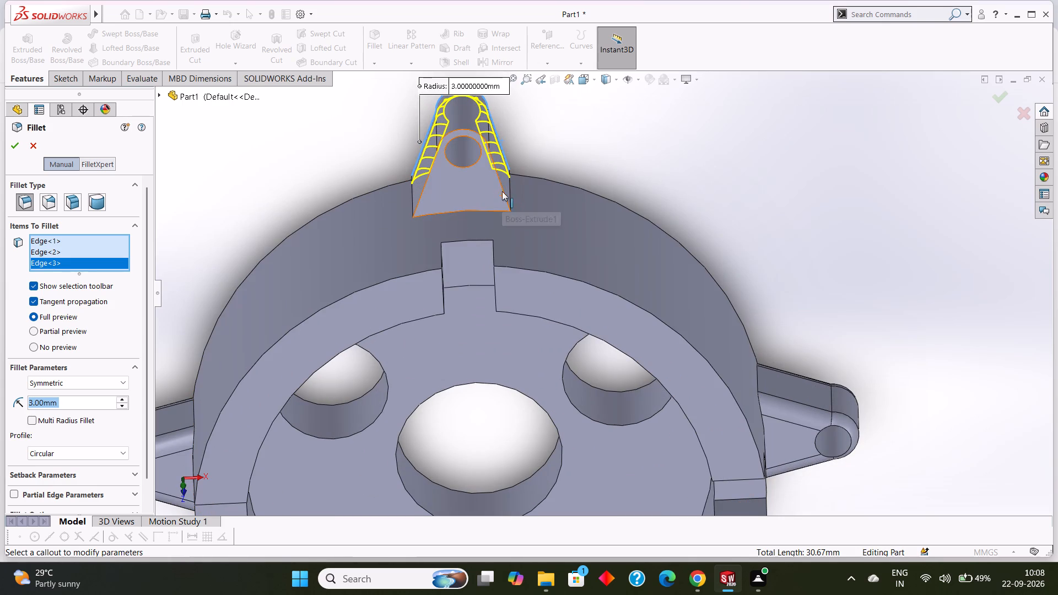
ctrl+click(503, 190)
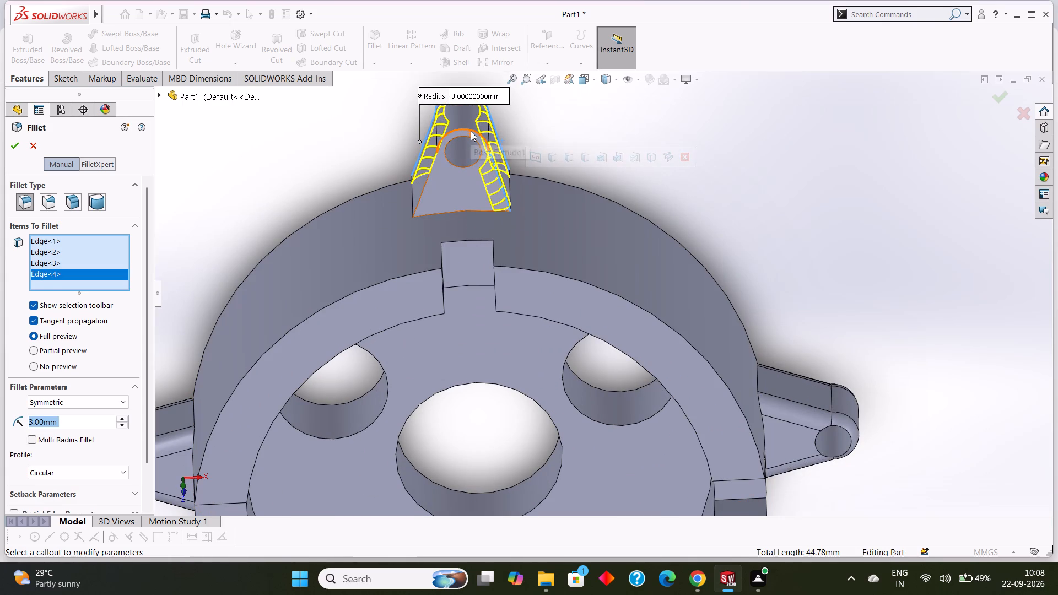
ctrl+click(470, 131)
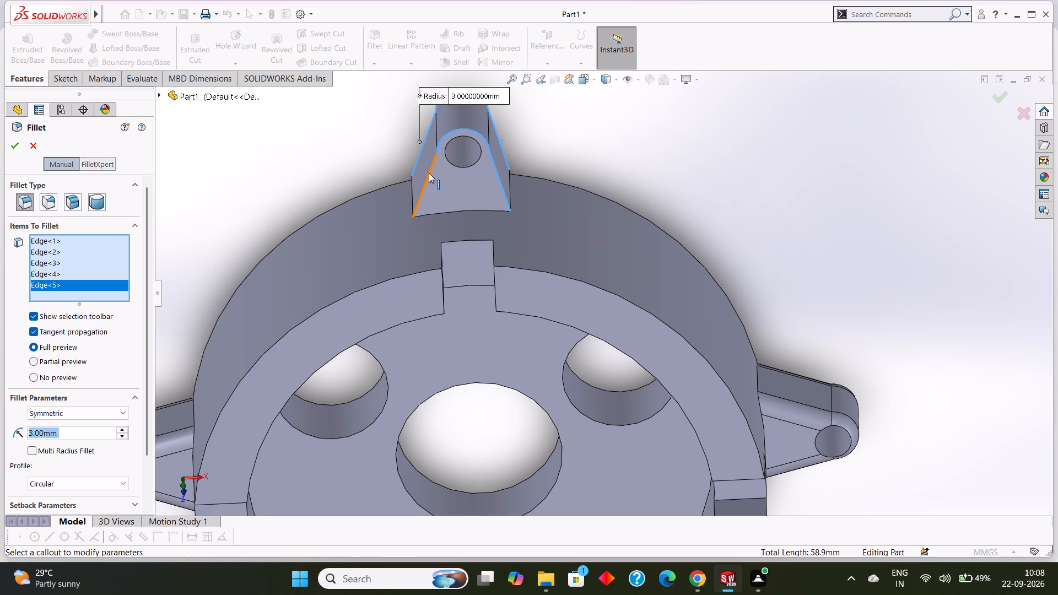
ctrl+click(429, 173)
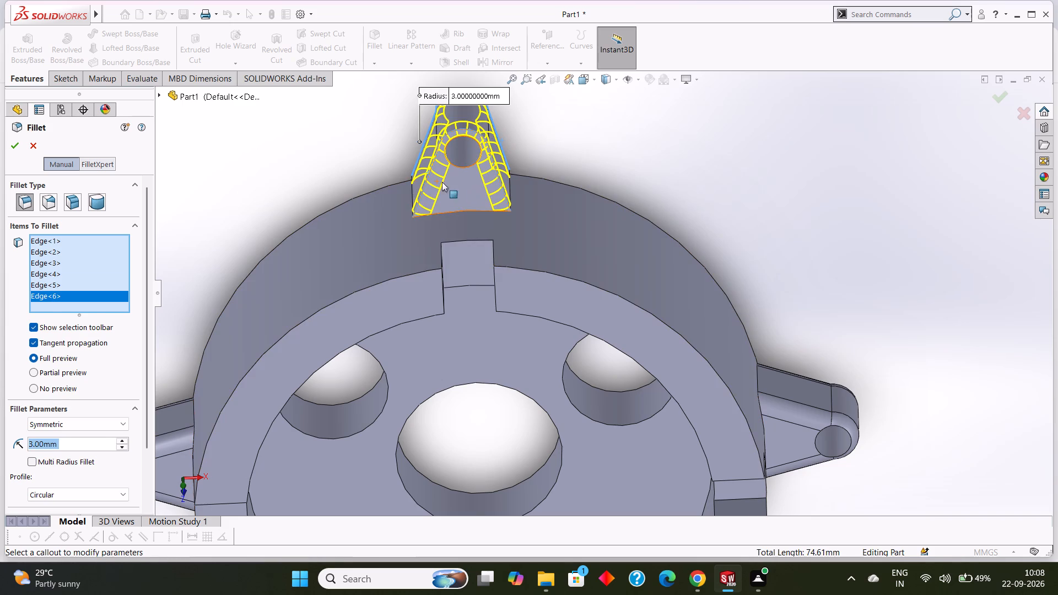
ctrl+click(8, 147)
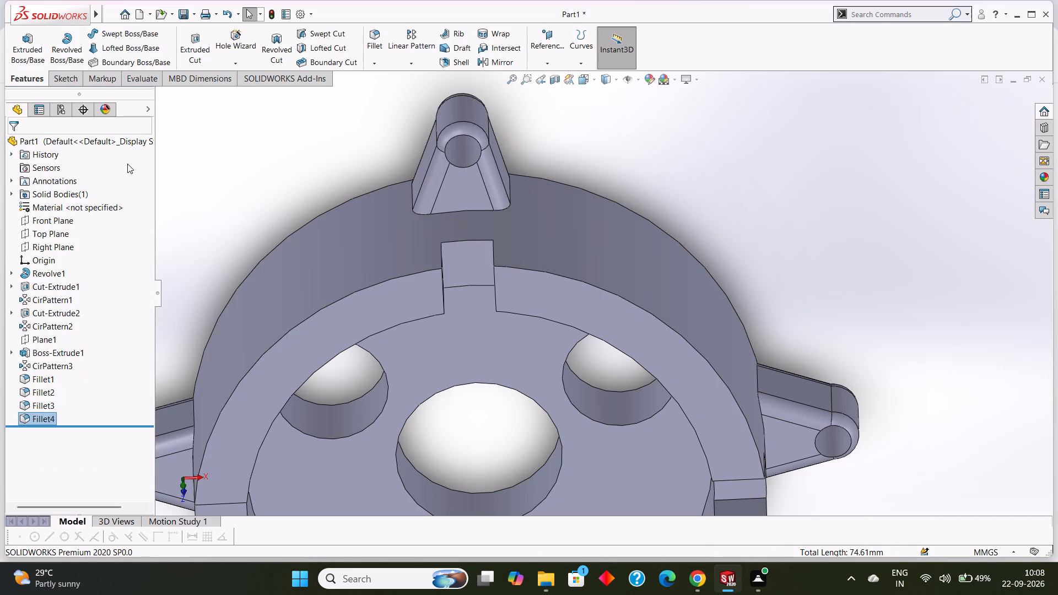
Examine the ring and its filleted lugs from slightly different angles.
scroll(673, 191, down, 1)
scroll(673, 191, up, 2)
scroll(799, 231, up, 2)
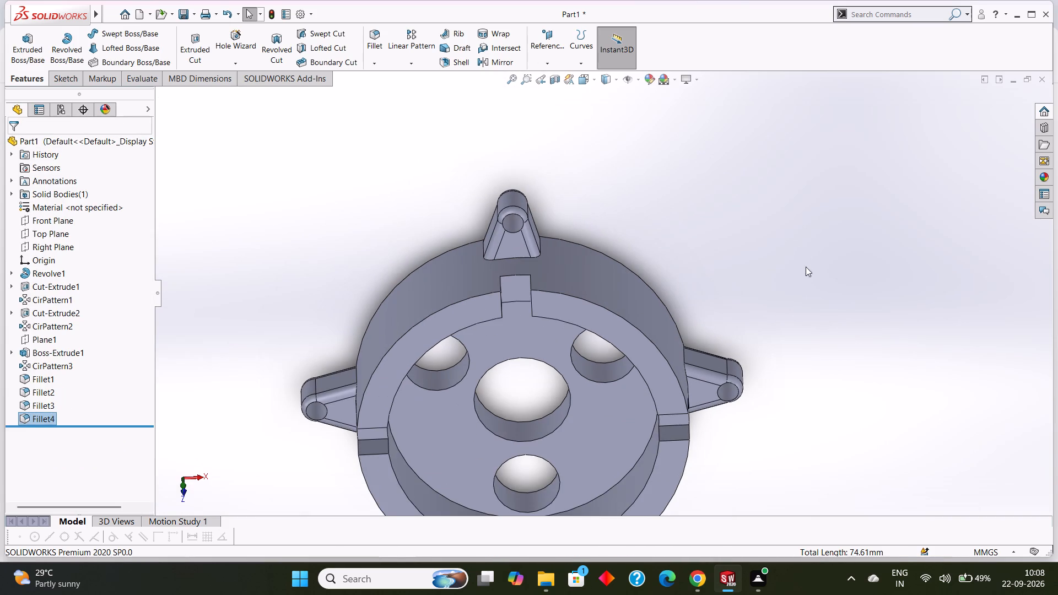
middle_drag(831, 291, 833, 236)
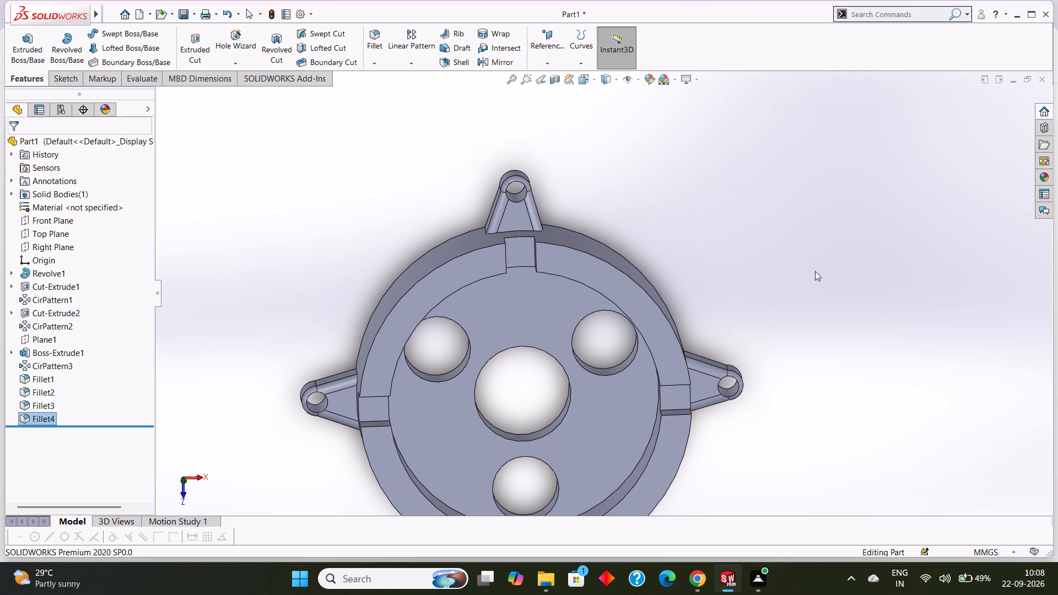
middle_drag(814, 281, 806, 283)
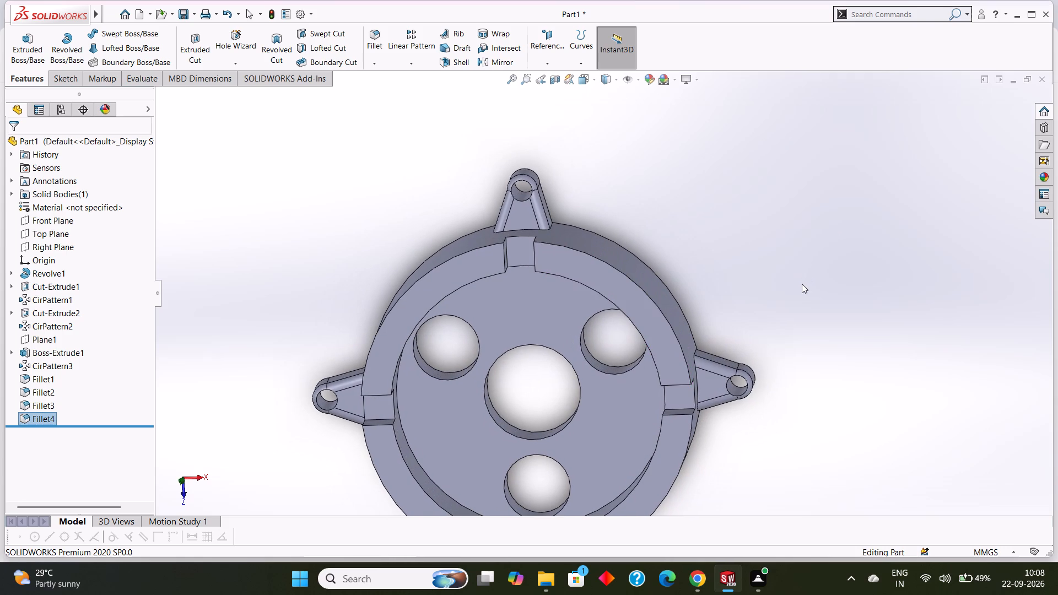
middle_drag(801, 281, 797, 279)
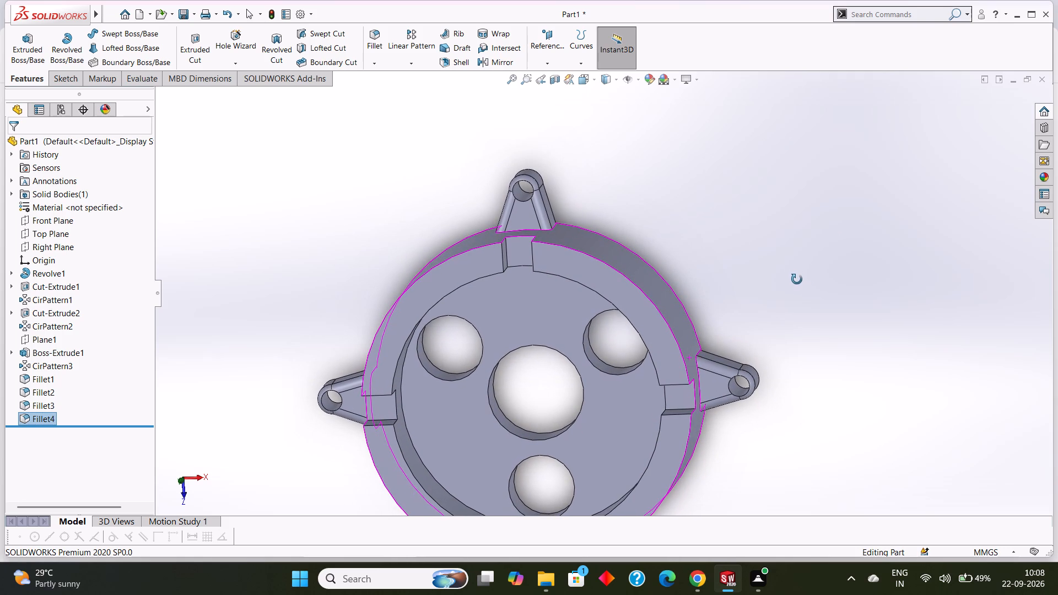
middle_drag(797, 279, 797, 288)
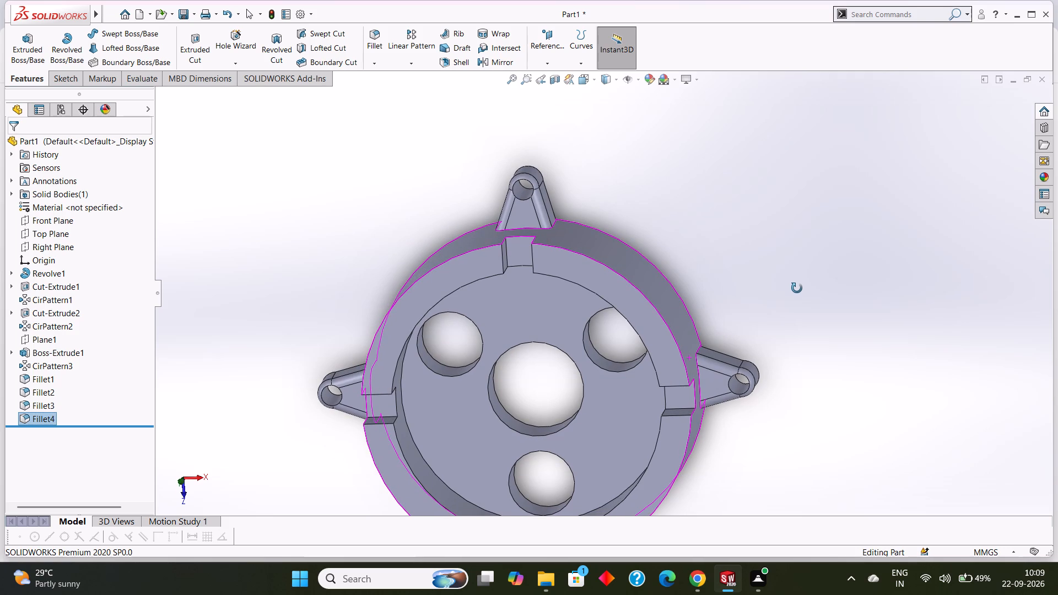
middle_drag(797, 288, 797, 289)
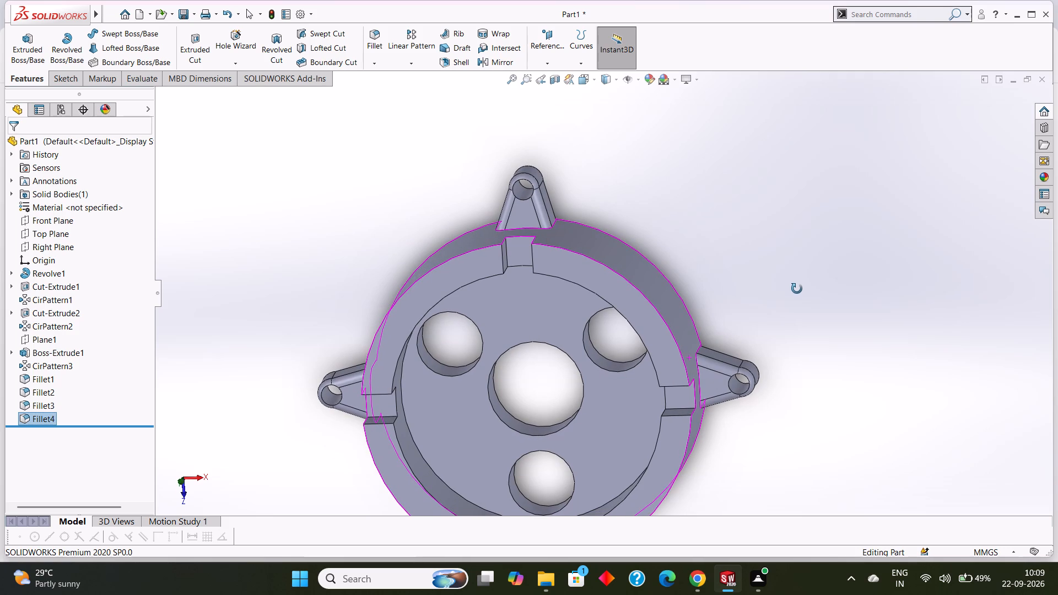
middle_drag(797, 289, 797, 290)
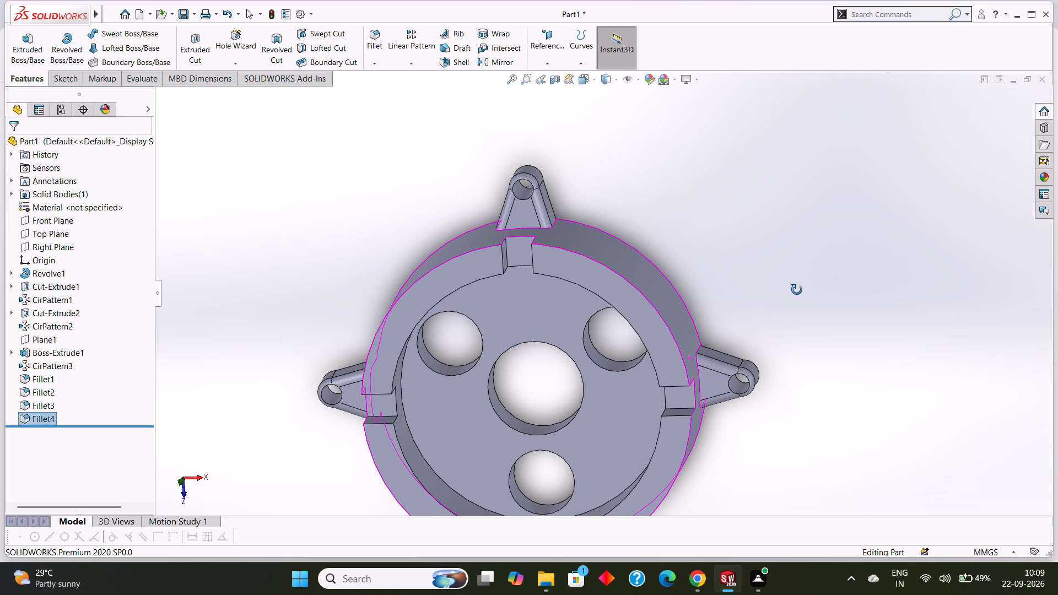
middle_drag(797, 290, 797, 290)
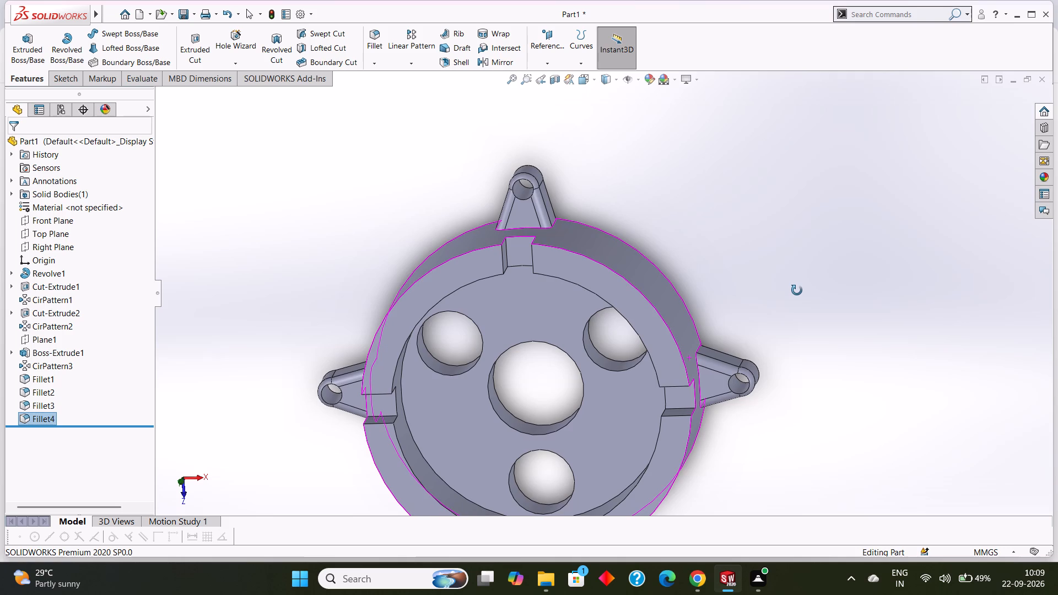
middle_drag(797, 290, 796, 291)
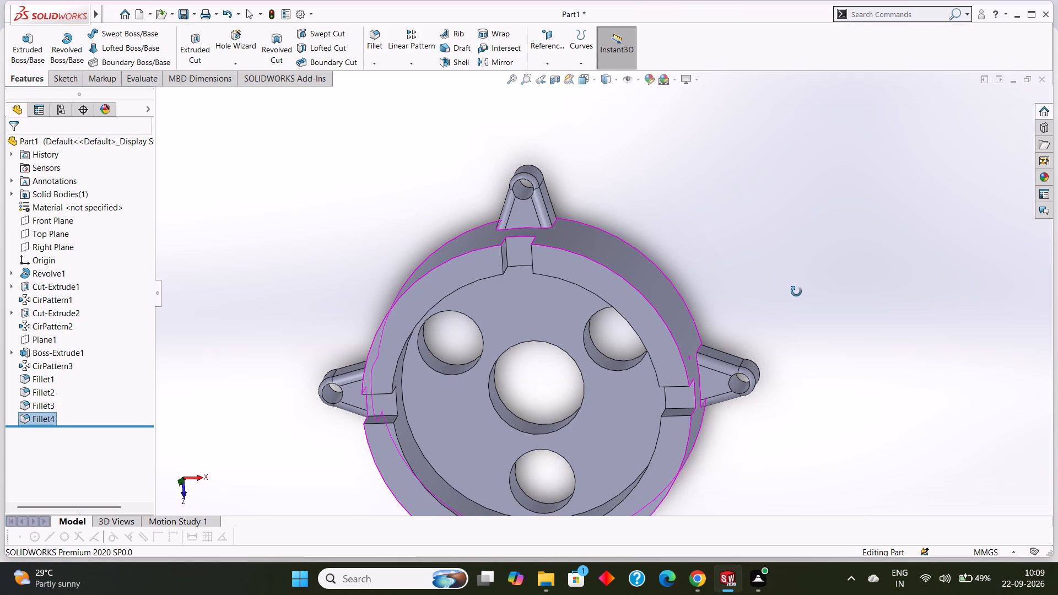
middle_drag(796, 291, 795, 291)
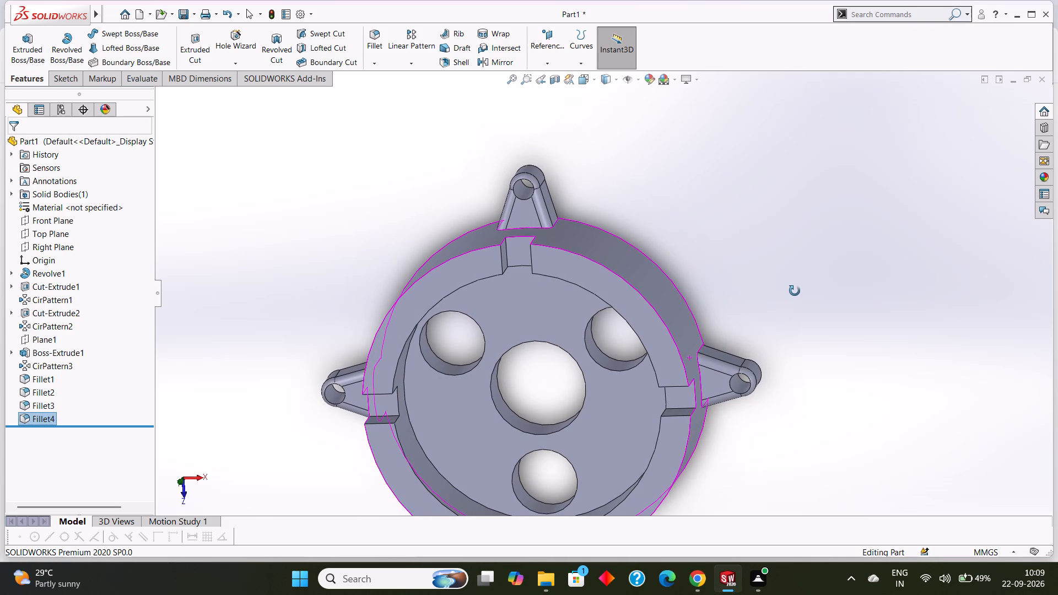
middle_drag(795, 291, 796, 291)
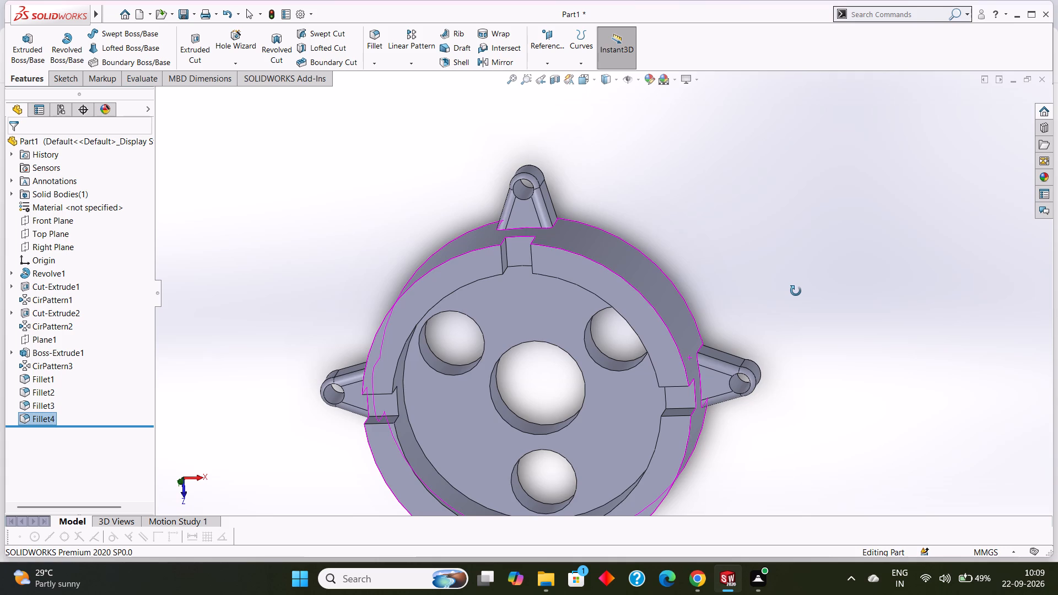
middle_drag(796, 291, 796, 291)
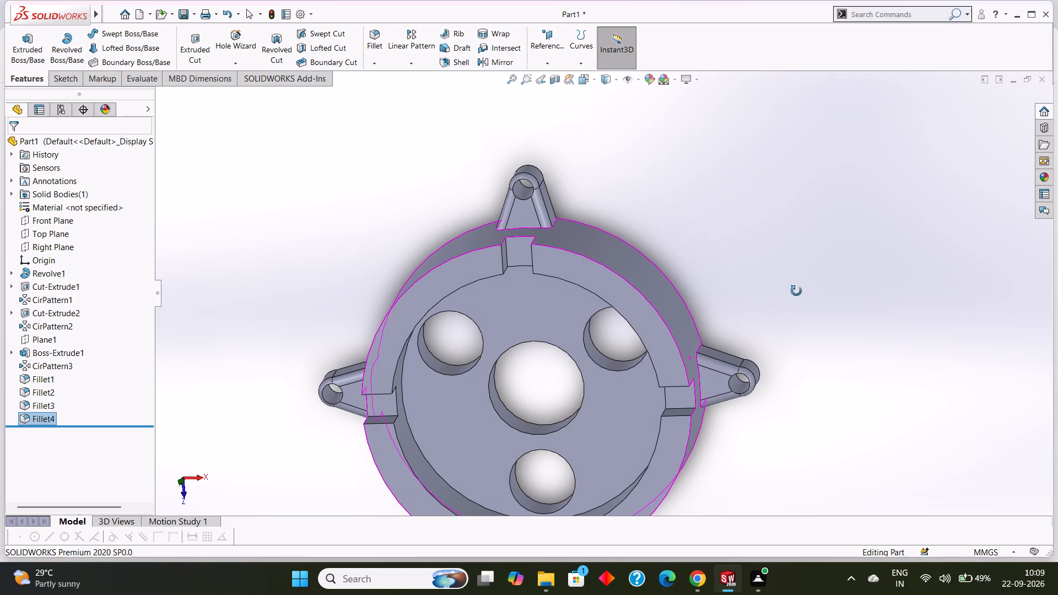
Fillet the base edges where all four lugs meet the ring's outer wall with a symmetric 3 mm radius in one feature.
middle_drag(796, 291, 797, 291)
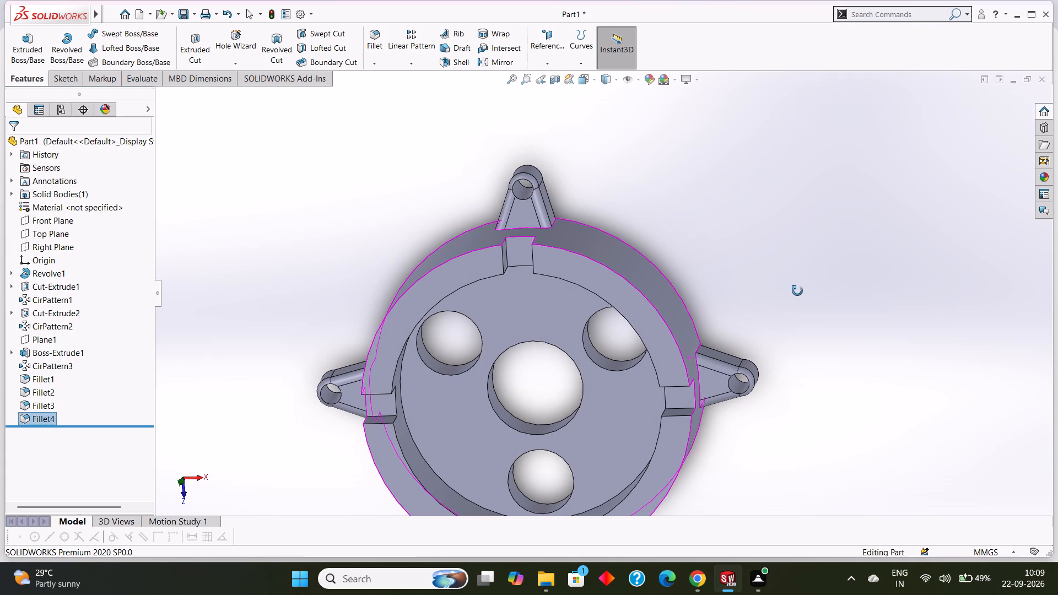
middle_drag(797, 291, 798, 291)
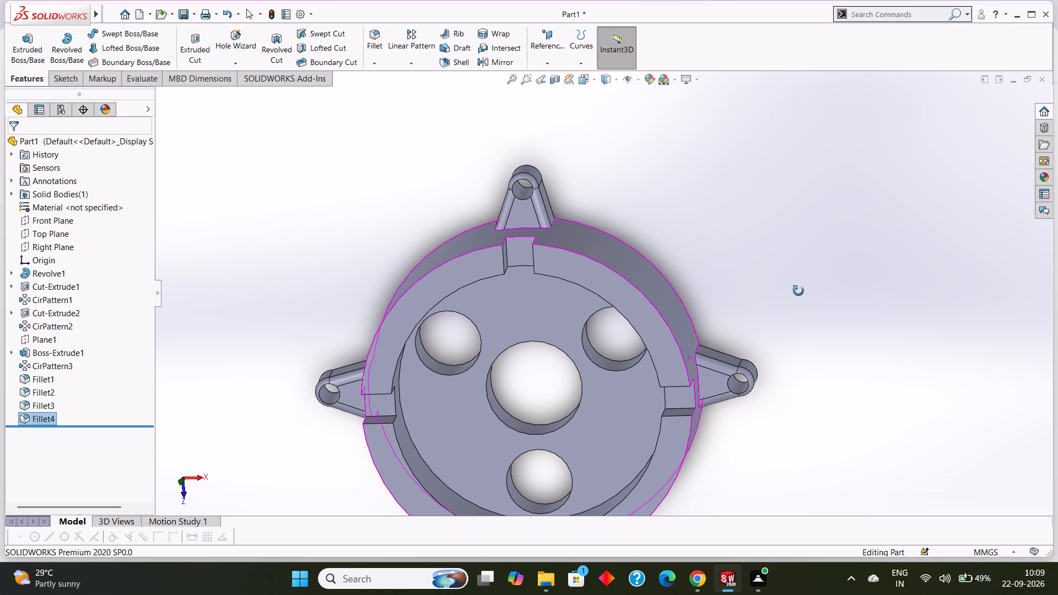
middle_drag(798, 291, 825, 290)
scroll(825, 290, up, 1)
click(377, 61)
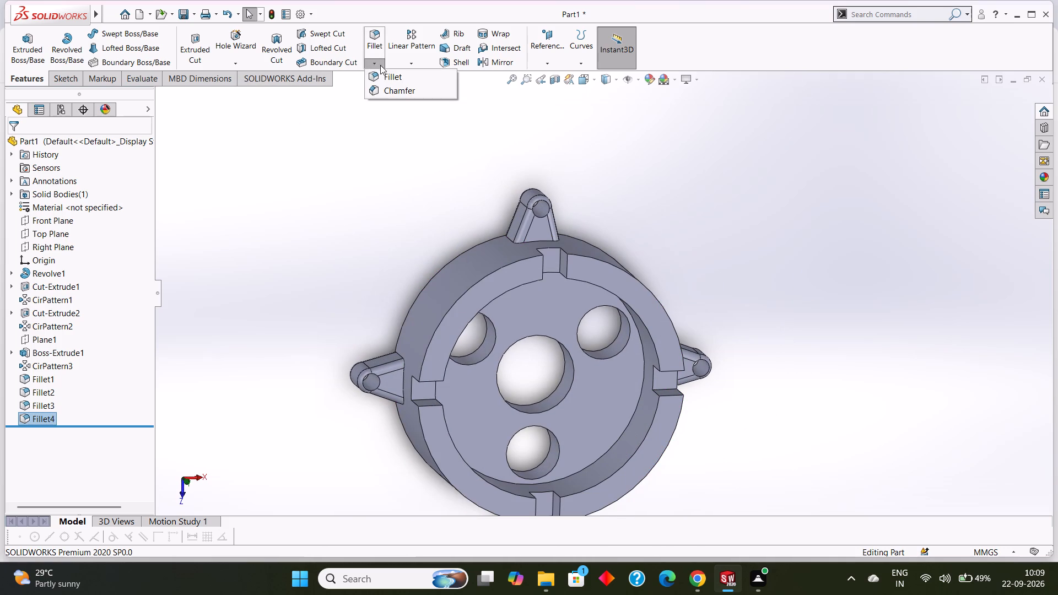
click(386, 72)
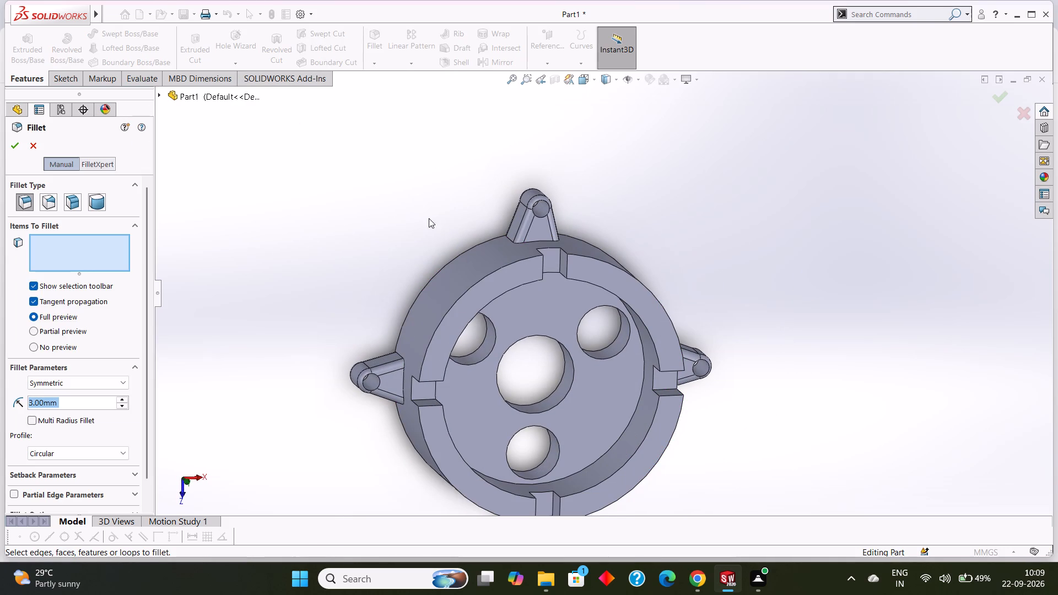
click(509, 237)
middle_drag(750, 246, 731, 250)
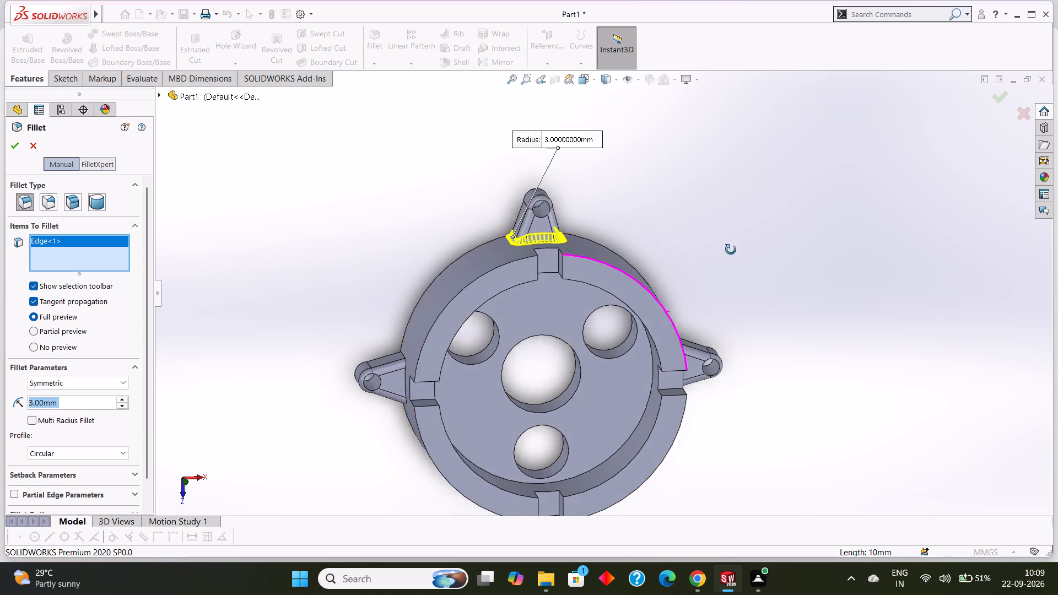
middle_drag(731, 250, 706, 236)
middle_drag(797, 297, 798, 296)
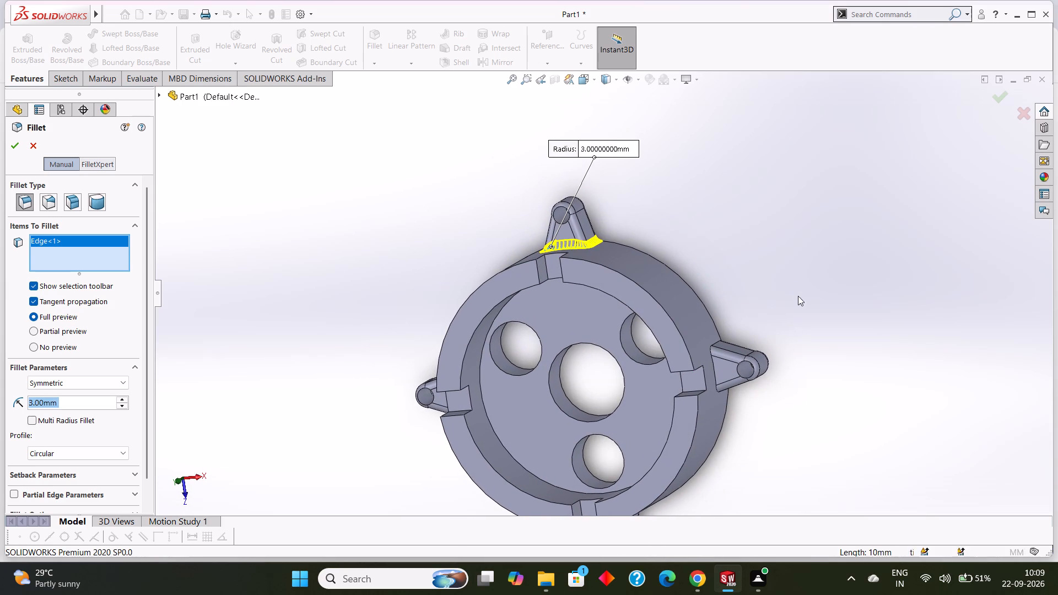
middle_drag(798, 296, 806, 274)
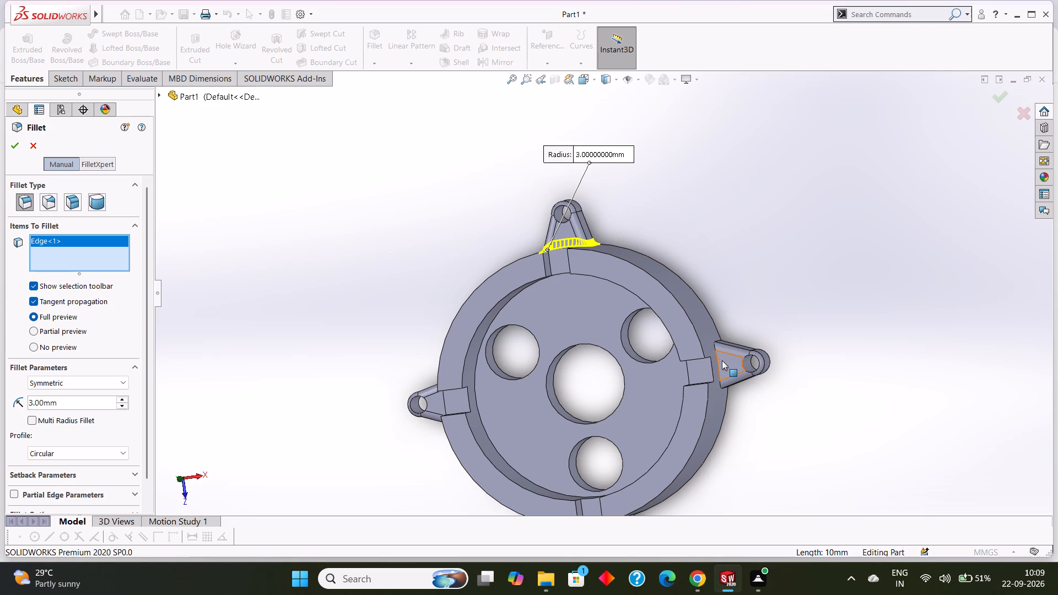
ctrl+click(716, 358)
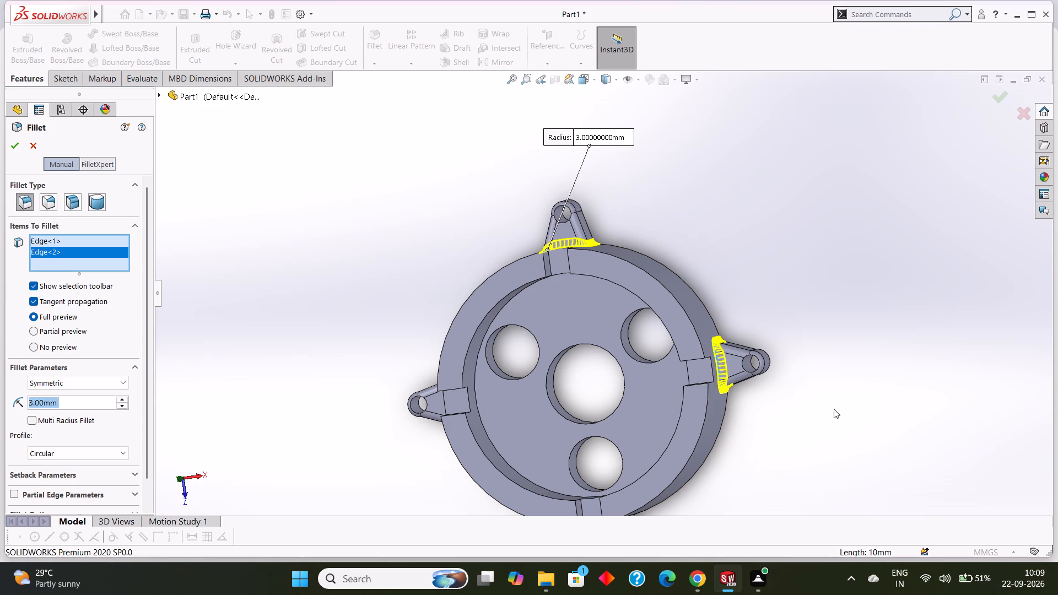
middle_drag(806, 422, 813, 331)
scroll(801, 364, up, 3)
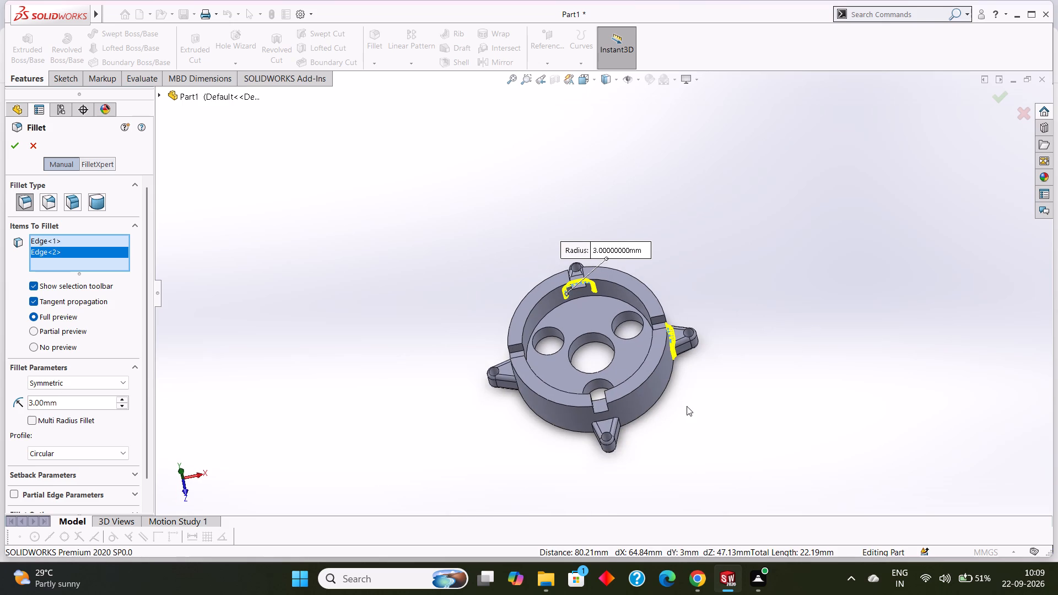
middle_drag(692, 406, 705, 420)
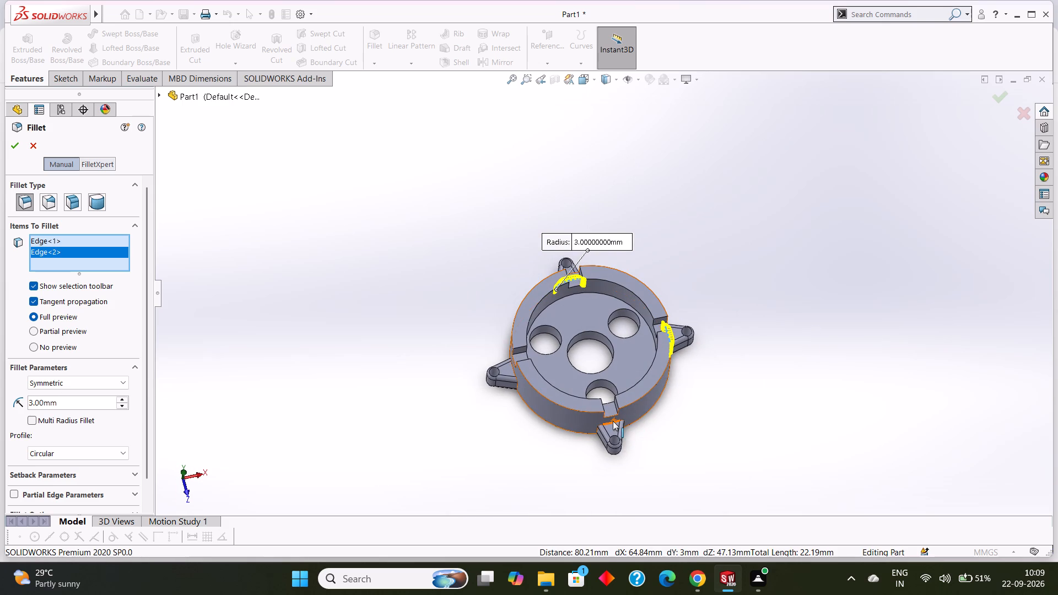
ctrl+click(613, 421)
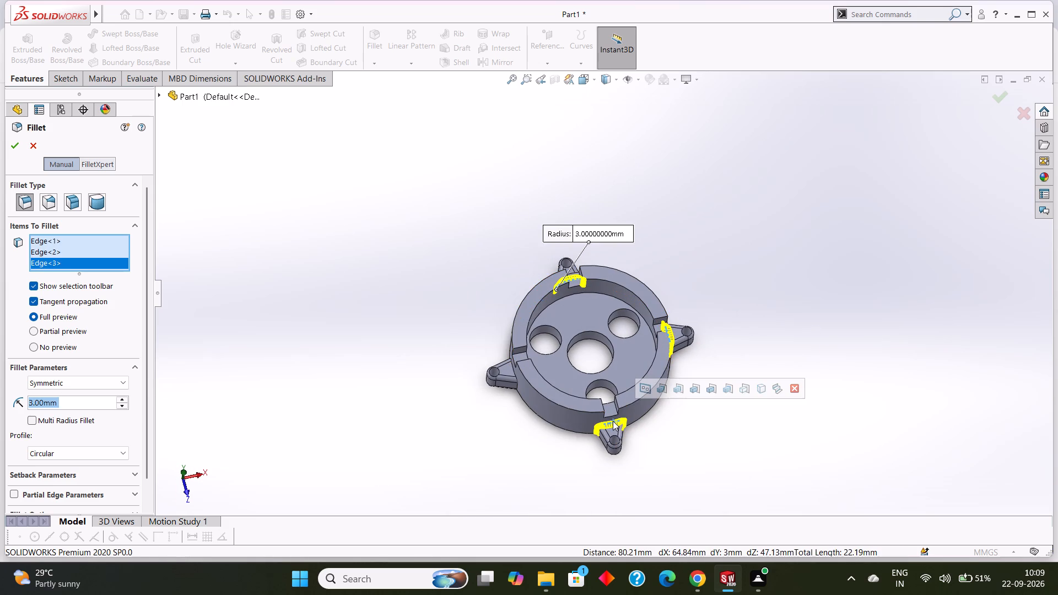
middle_drag(507, 418, 523, 438)
scroll(521, 370, down, 4)
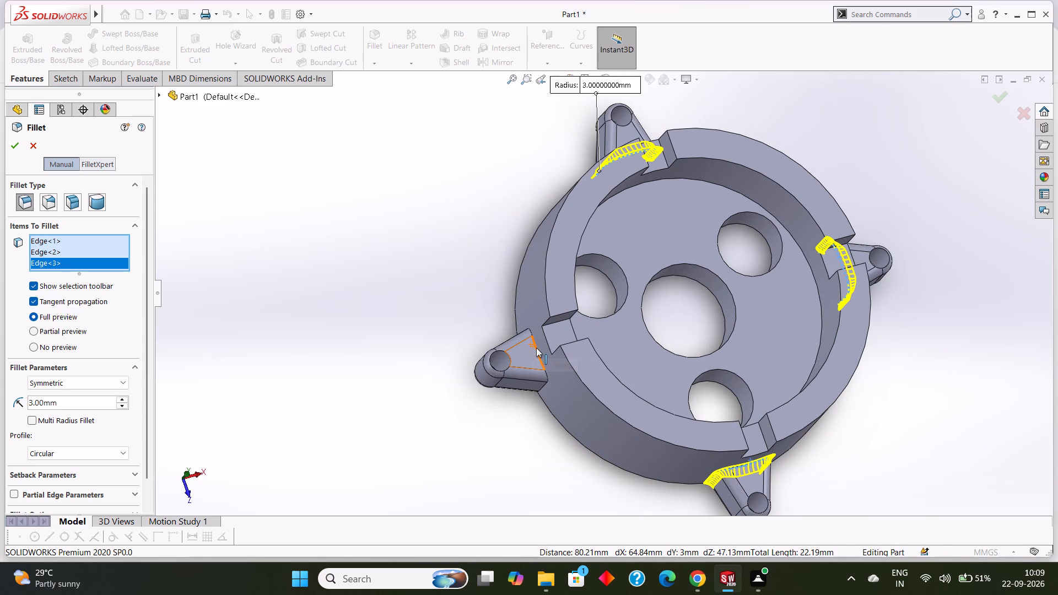
ctrl+click(536, 348)
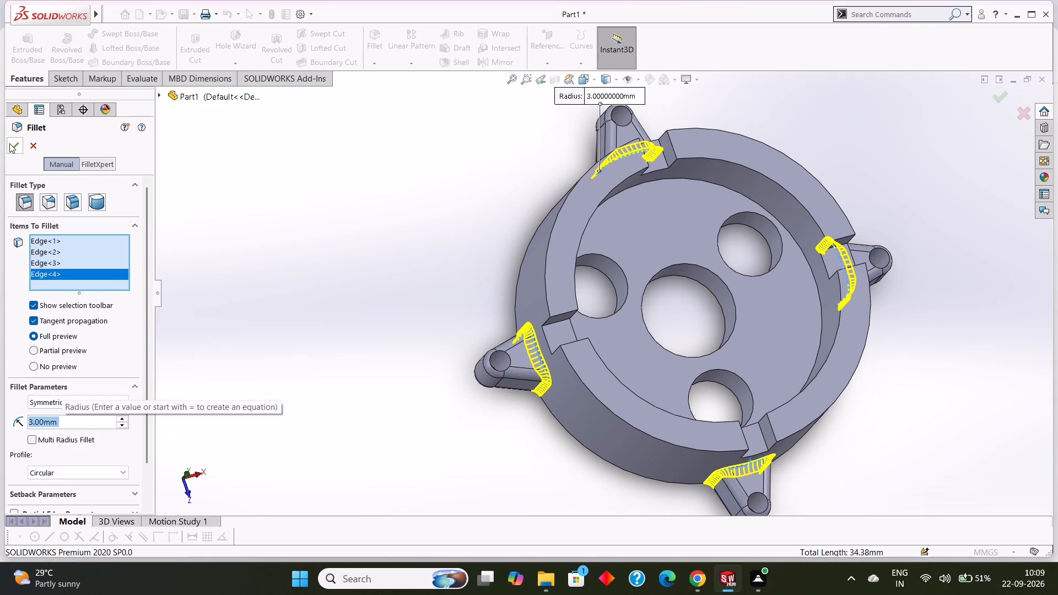
click(11, 143)
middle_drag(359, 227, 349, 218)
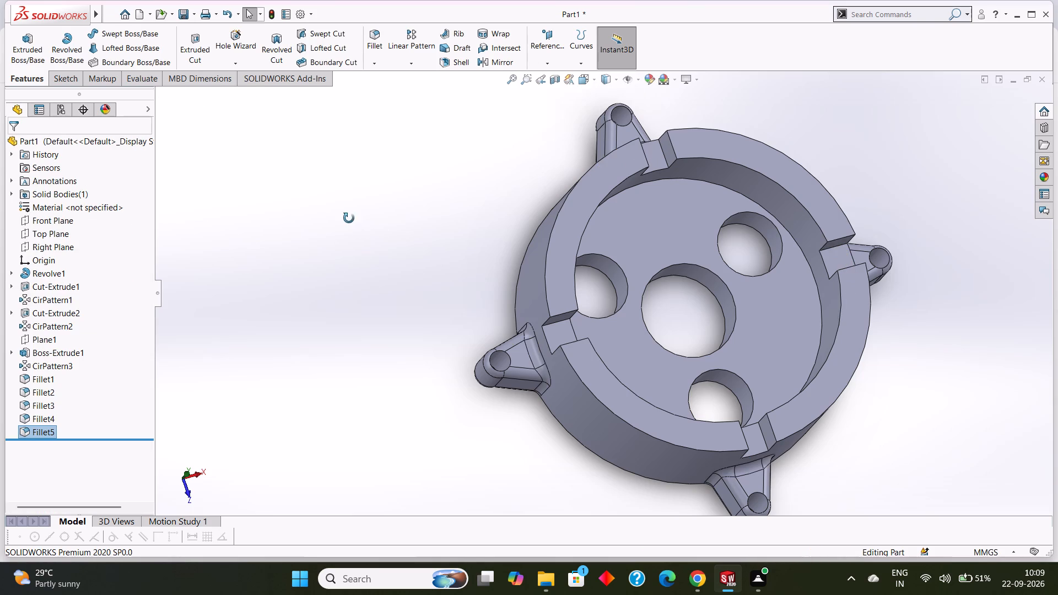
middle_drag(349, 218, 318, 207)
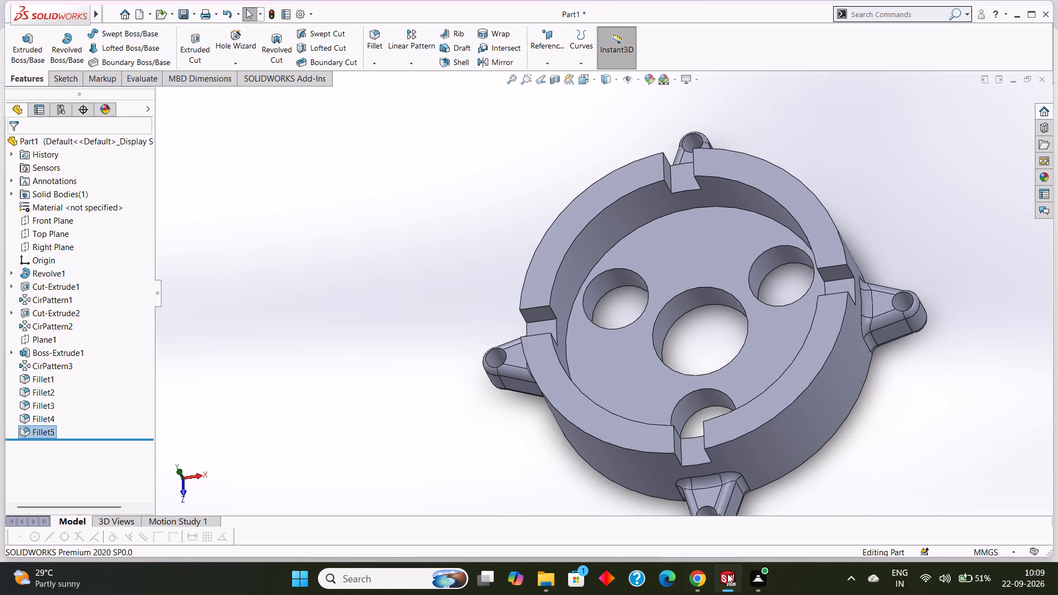
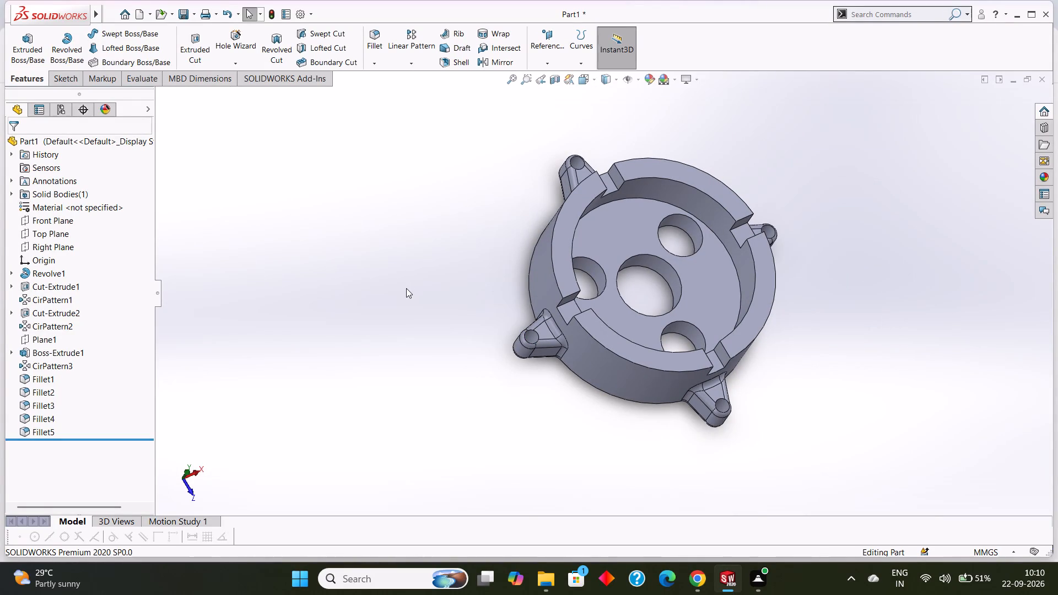
Save the part as "circular mounting bracket" in SOLIDWORKS Part format in the tryfuji folder on the Desktop.
key(ctrl+s)
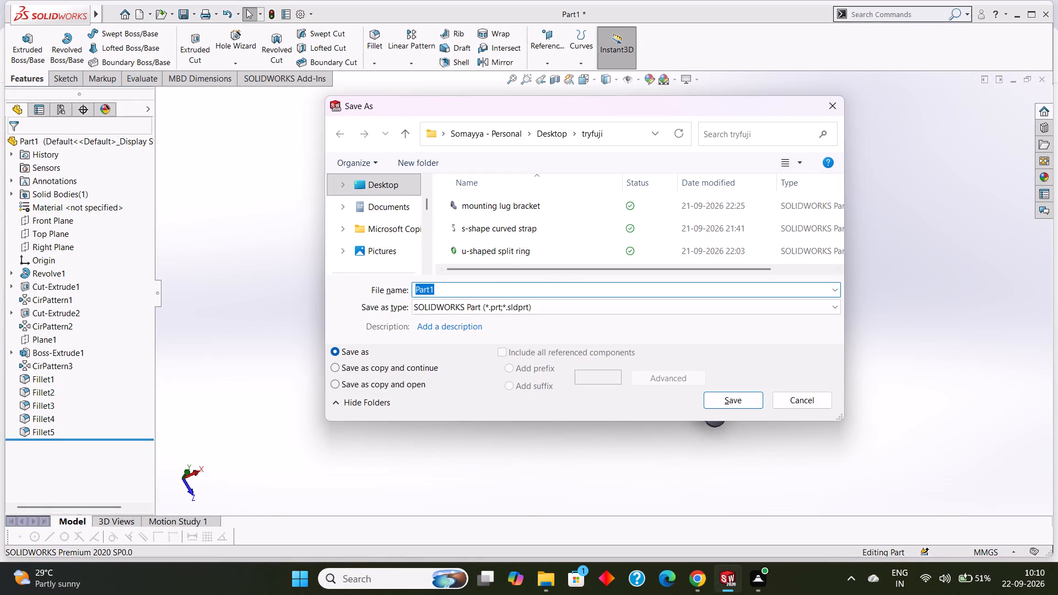
key(BackSpace)
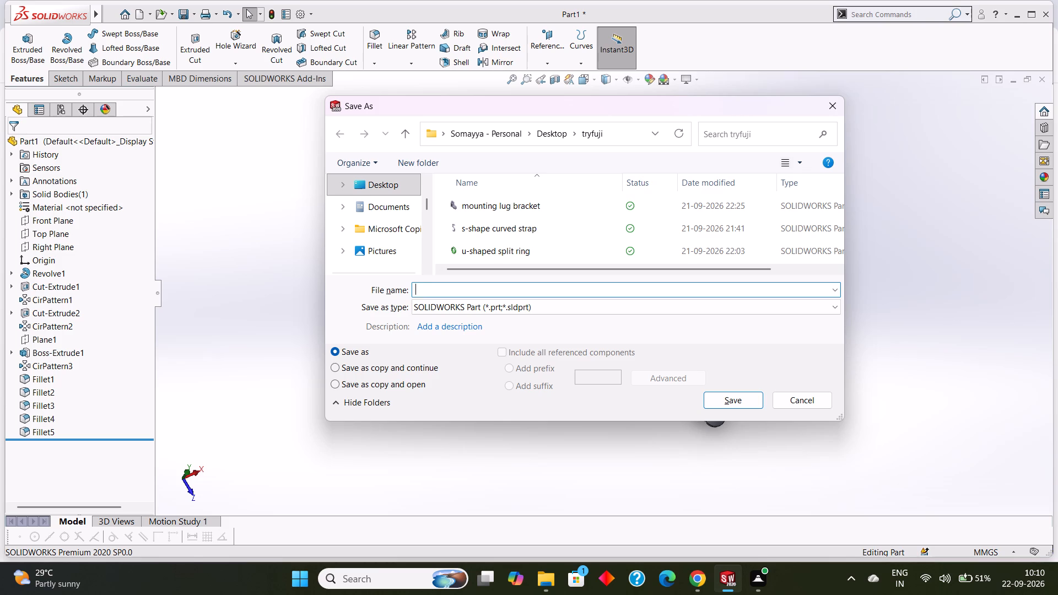
text(circ)
text(ular)
key(space)
text(moun)
text(ting)
key(space)
text(bracket)
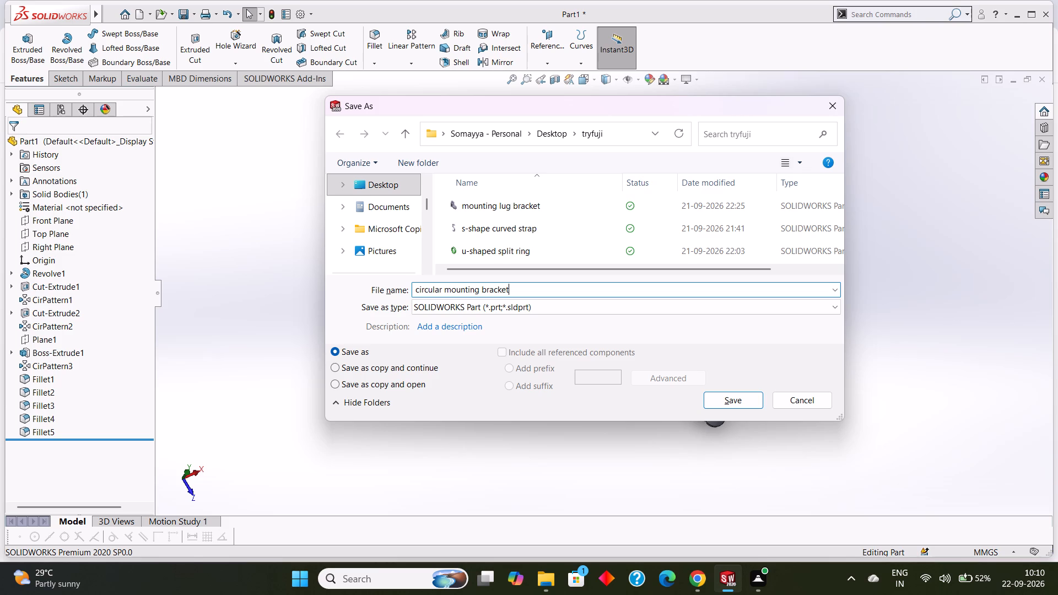
click(737, 397)
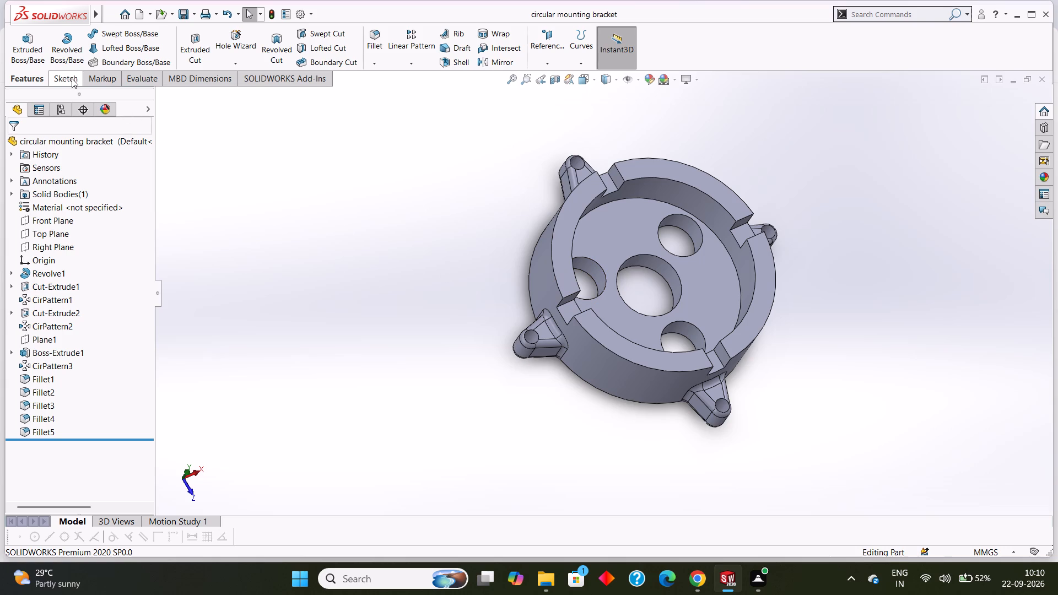
Save a copy of the part in Adobe PDF format as "circular mounting bracket" in the same tryfuji folder.
click(195, 14)
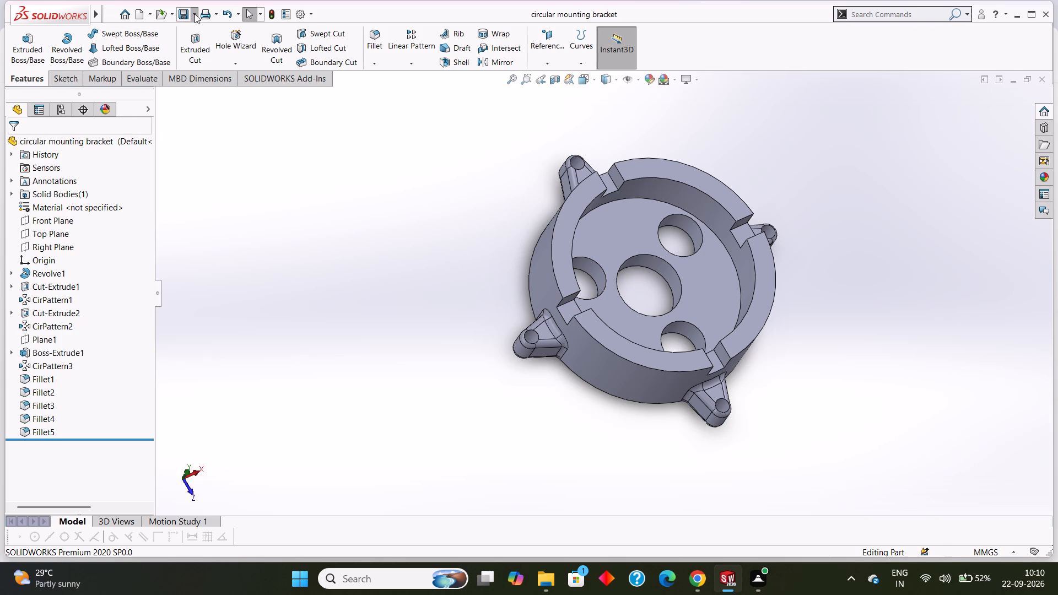
click(204, 41)
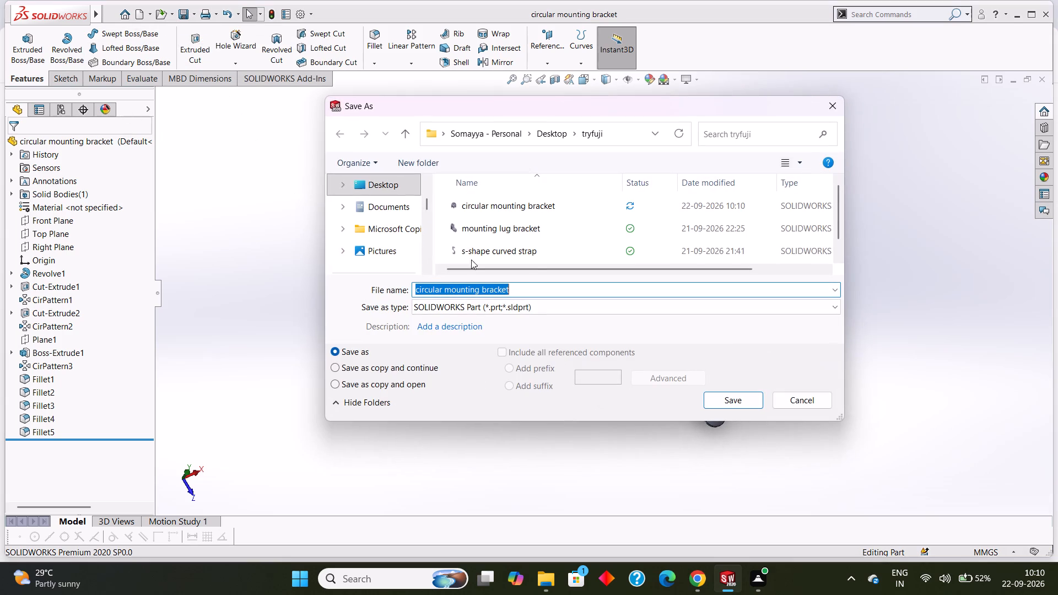
click(505, 305)
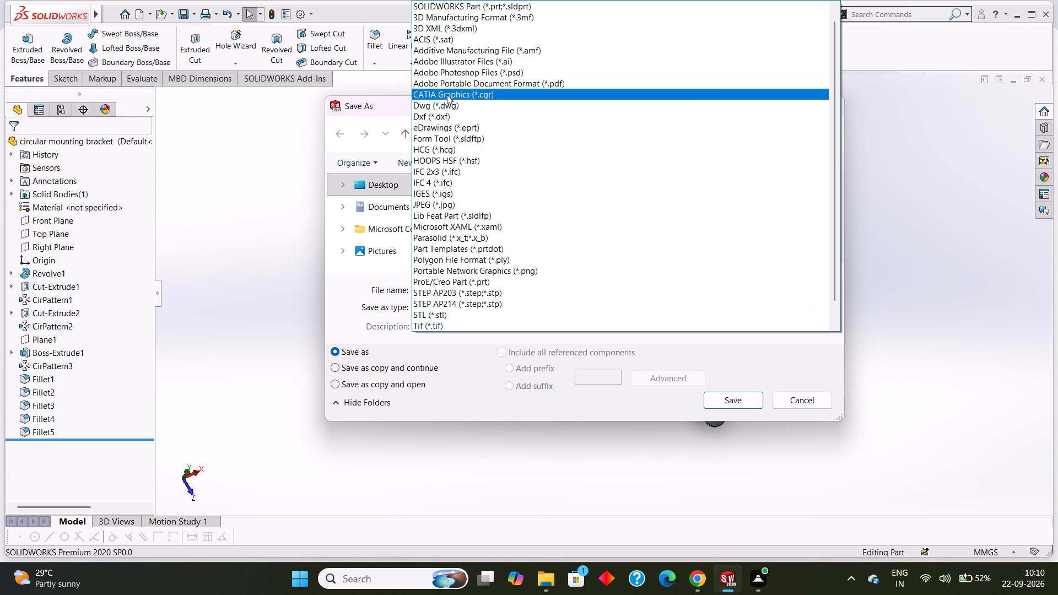
click(544, 80)
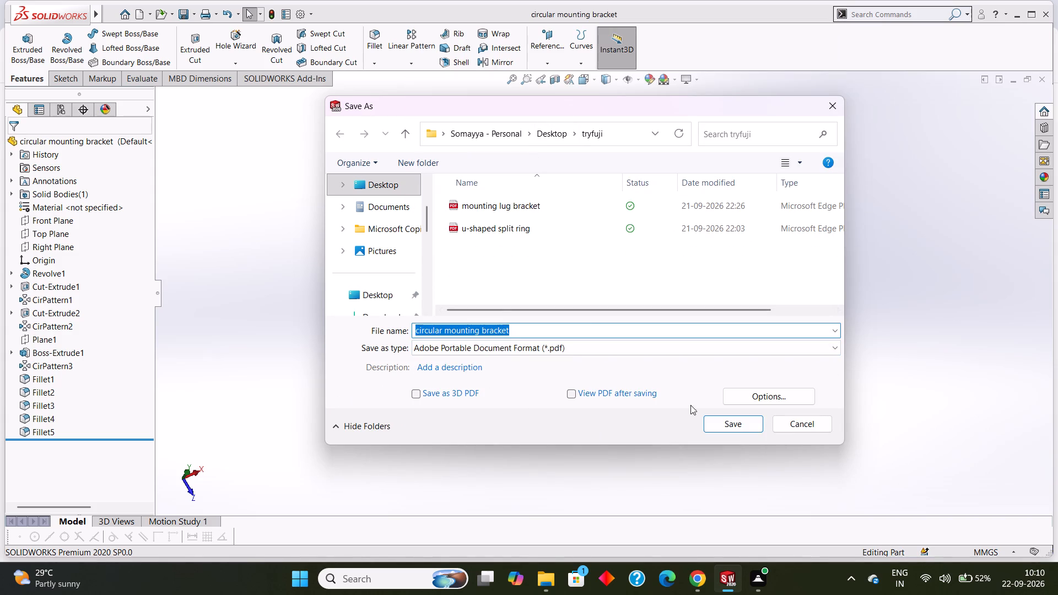
click(733, 425)
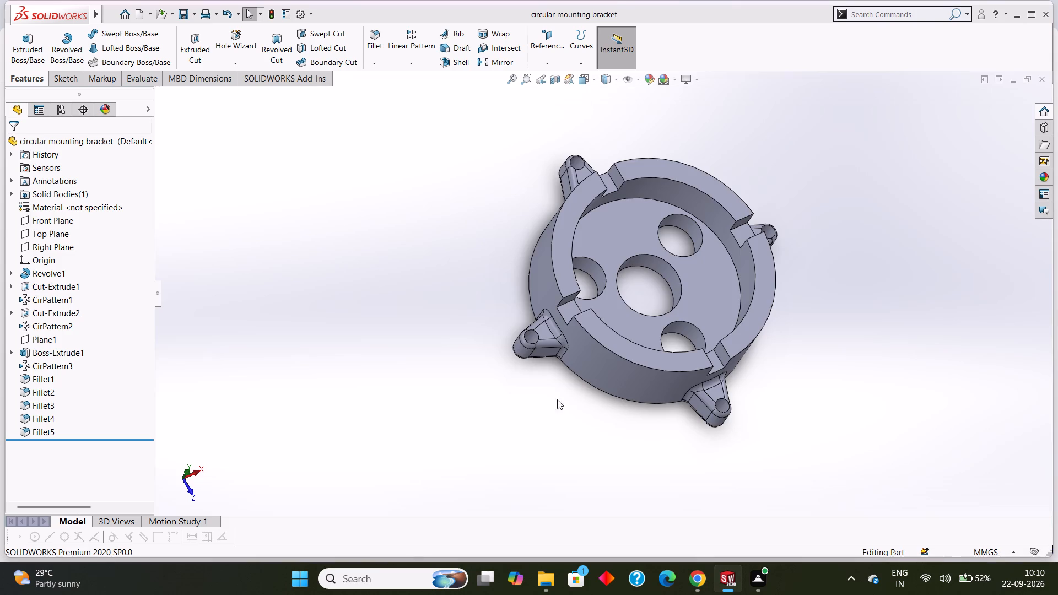